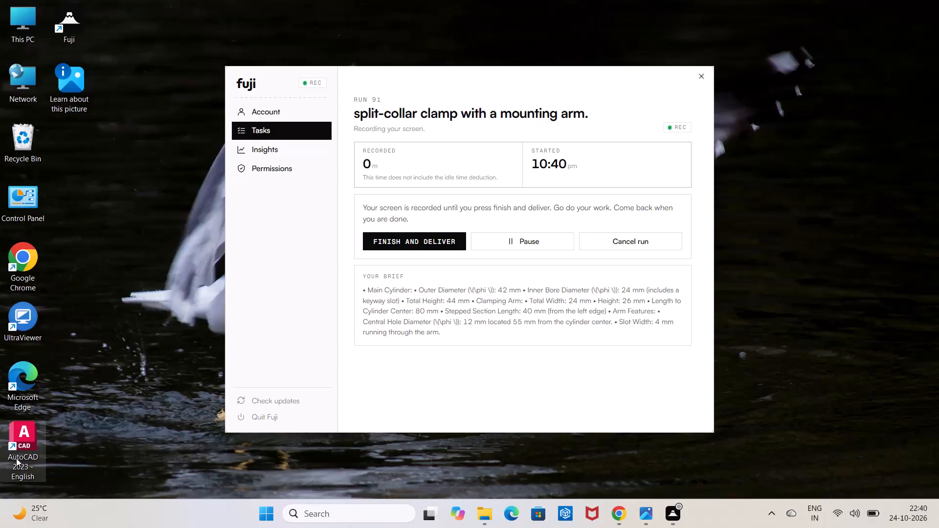
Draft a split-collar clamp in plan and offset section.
Launch AutoCAD 2023 and create a new drawing from the acadiso.dwt template.
right_click(16, 458)
click(74, 206)
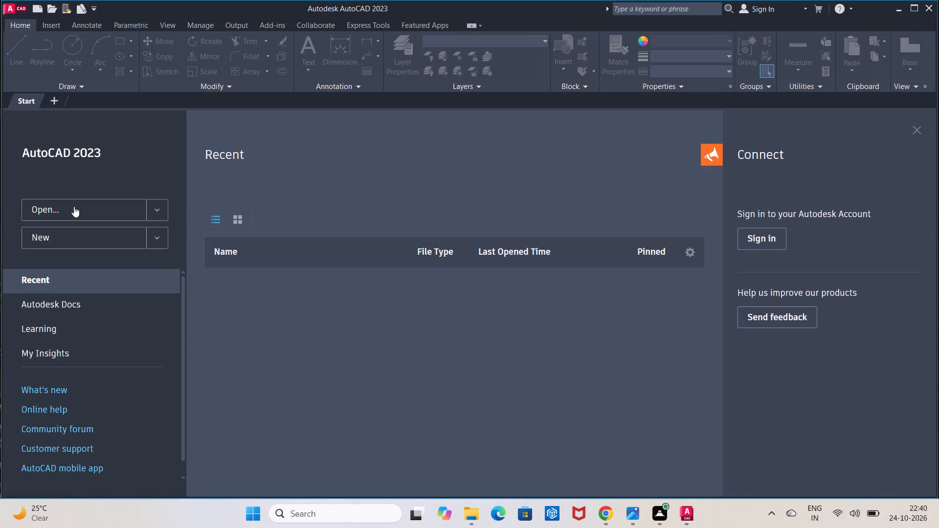
click(84, 245)
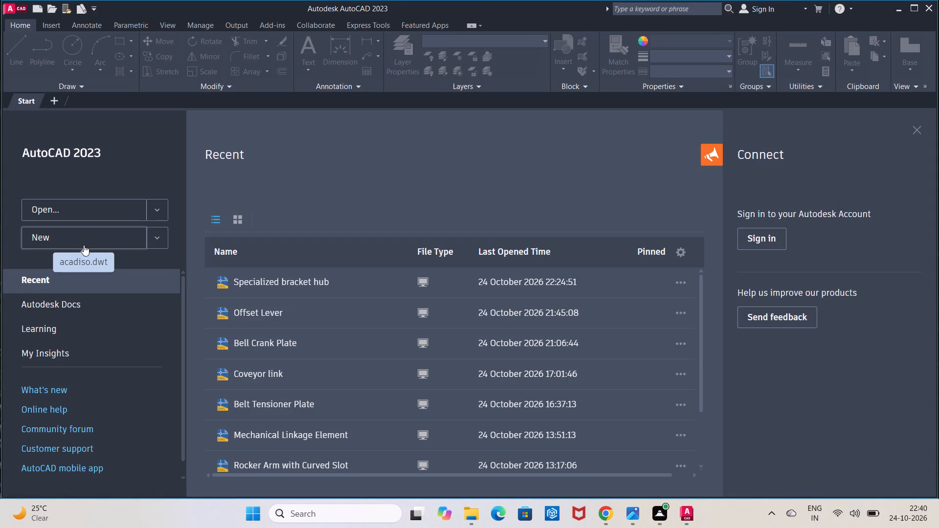
click(90, 242)
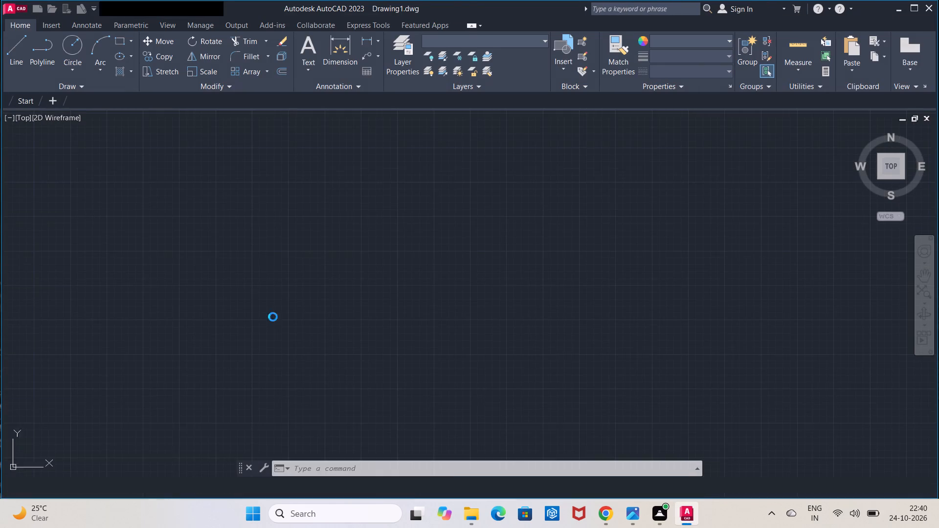
Turn on command logging with LOGFILEON.
click(454, 475)
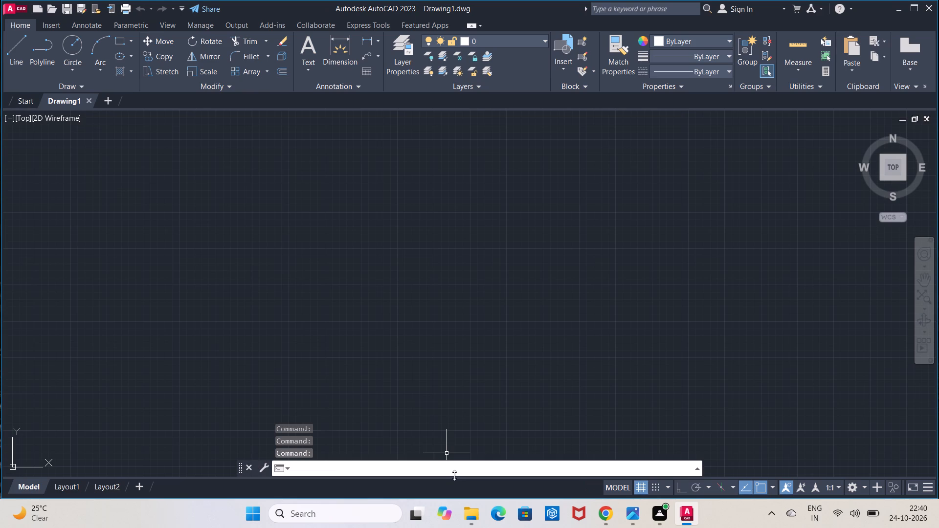
text(logfi)
click(404, 425)
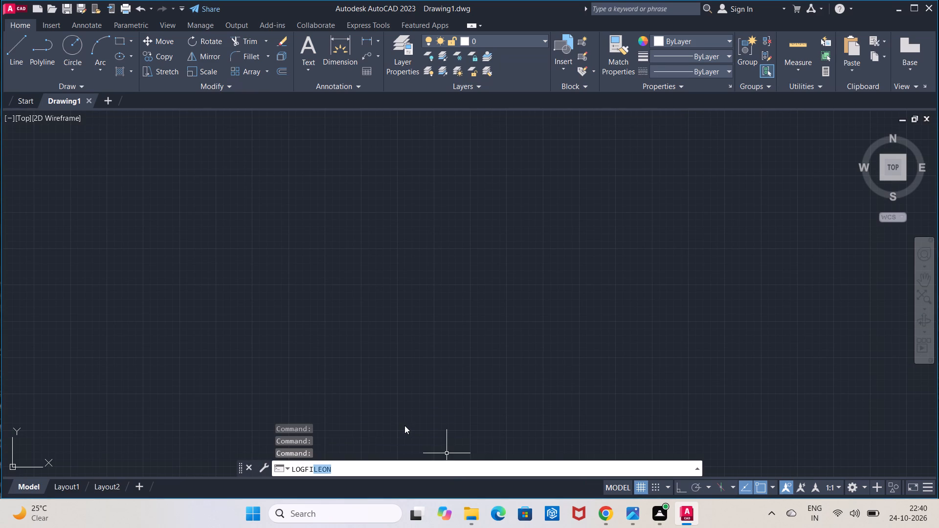
click(354, 475)
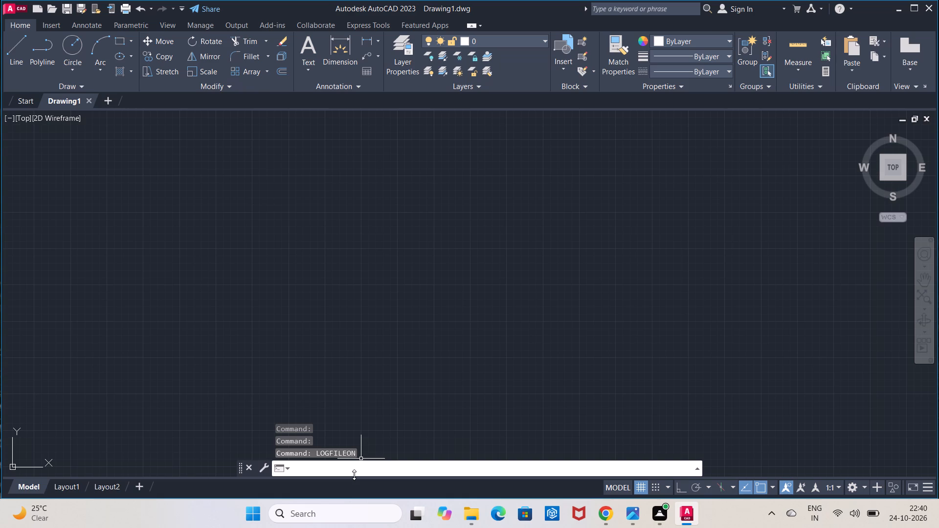
Set the model space limits with lower-left corner 0,0 and upper-right corner 100,100.
text(lim)
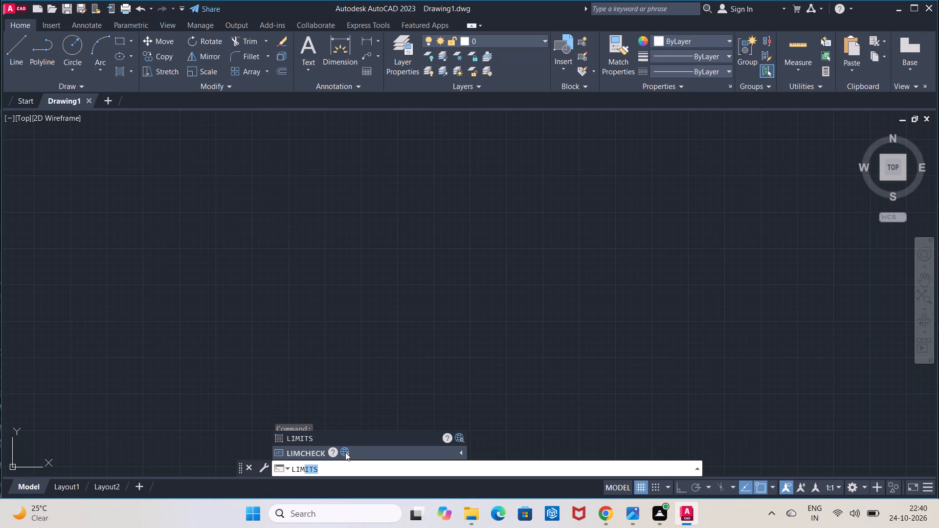
click(345, 438)
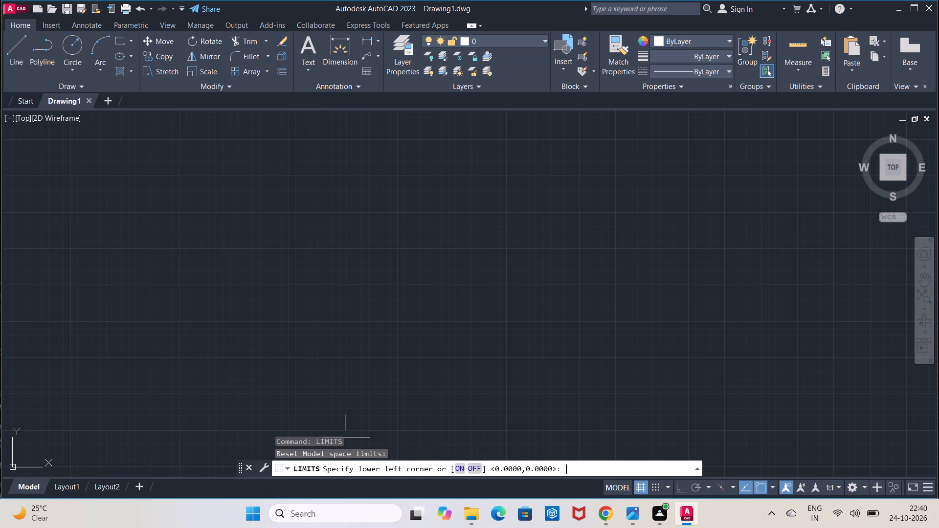
click(562, 466)
text(0,0)
key(Return)
text(100)
text(,100)
key(Return)
key(z)
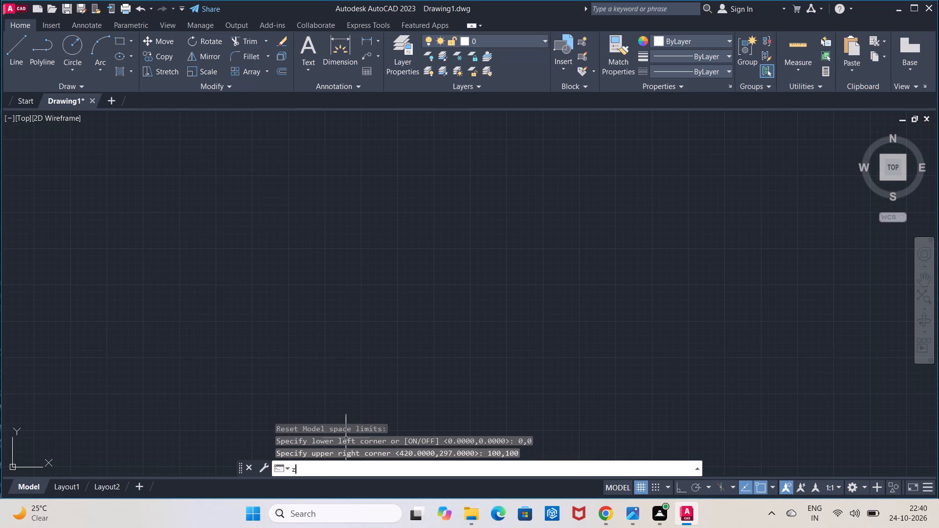
key(Return)
key(a)
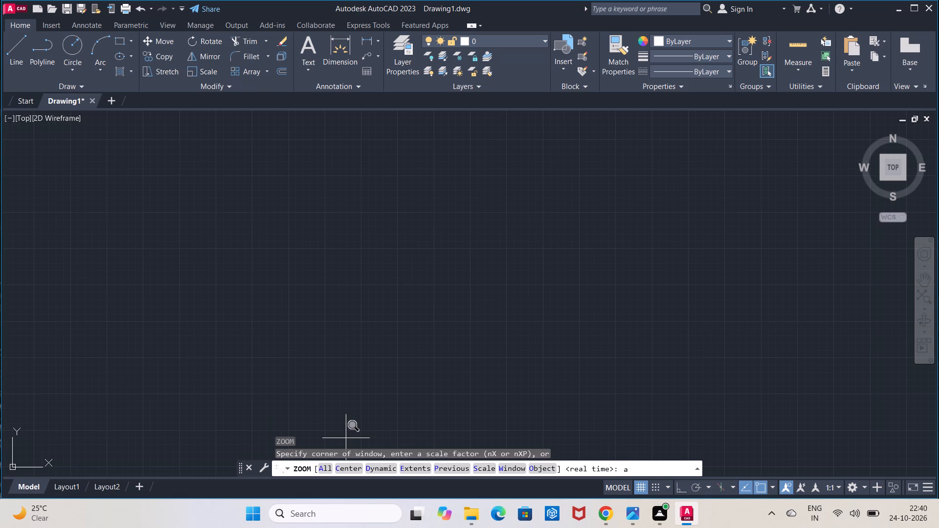
key(Return)
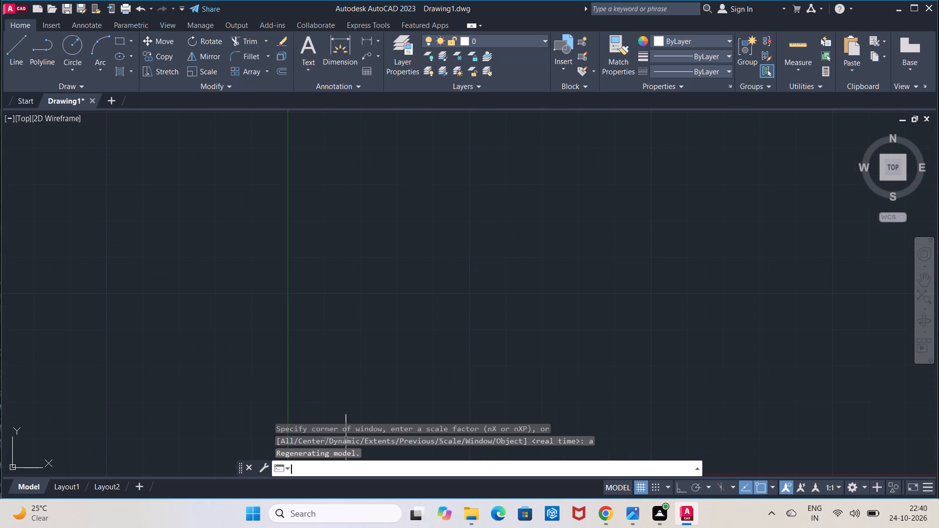
Turn on Ortho mode.
click(683, 484)
click(680, 496)
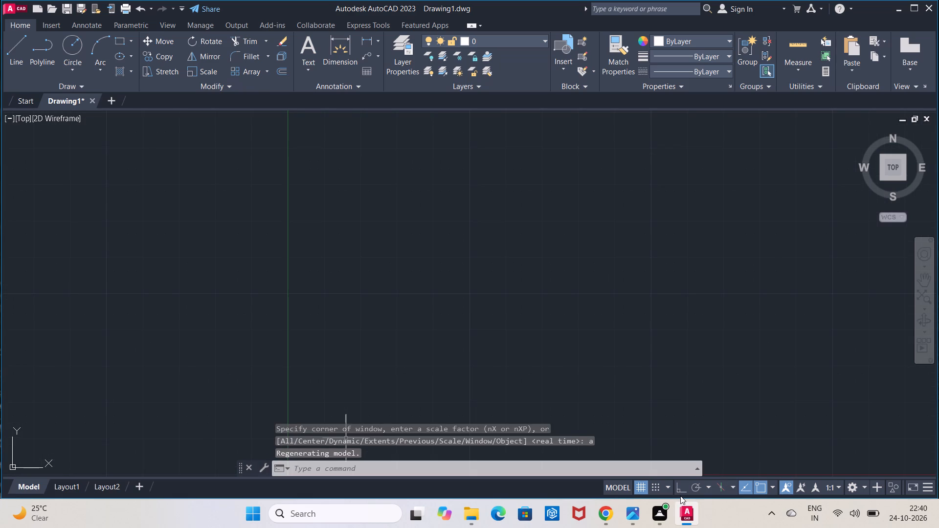
click(680, 494)
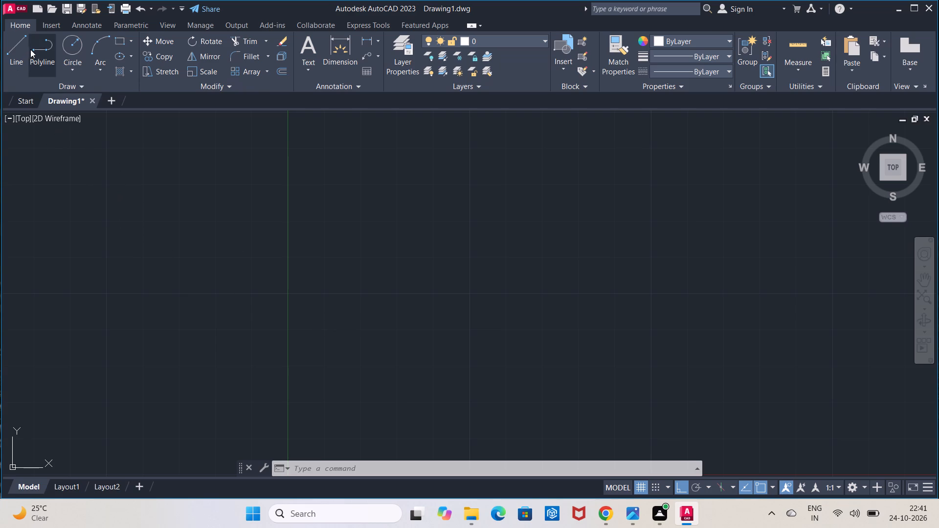
Draw a 101 mm horizontal base line starting at about 26.9, 19.9 and running to the right.
click(19, 54)
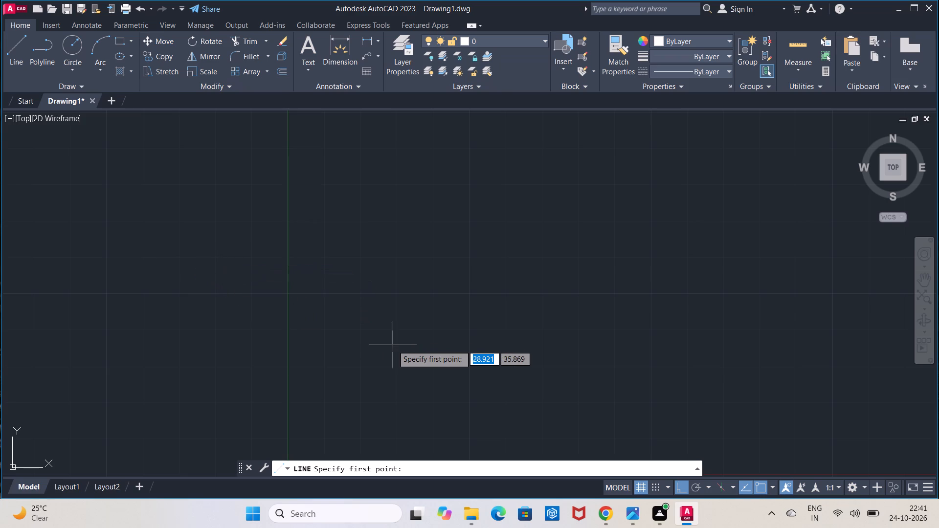
click(385, 403)
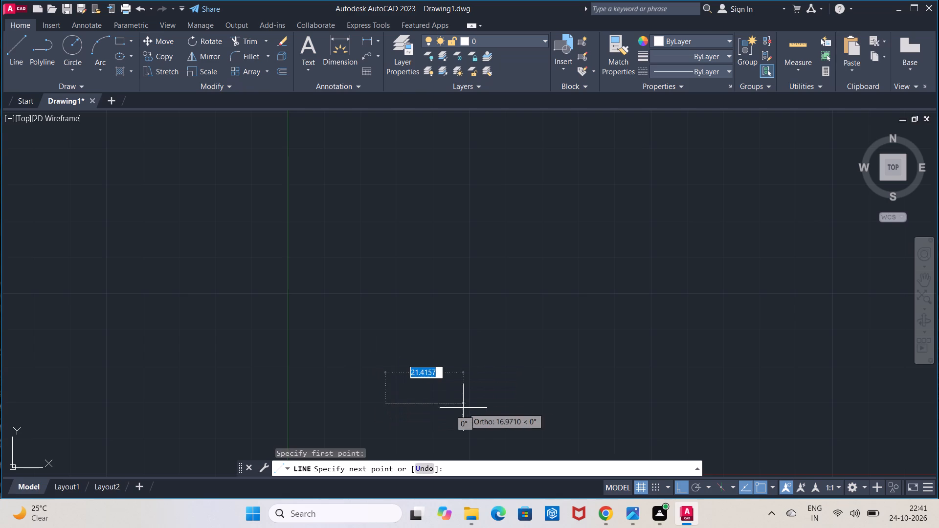
text(101)
key(Return)
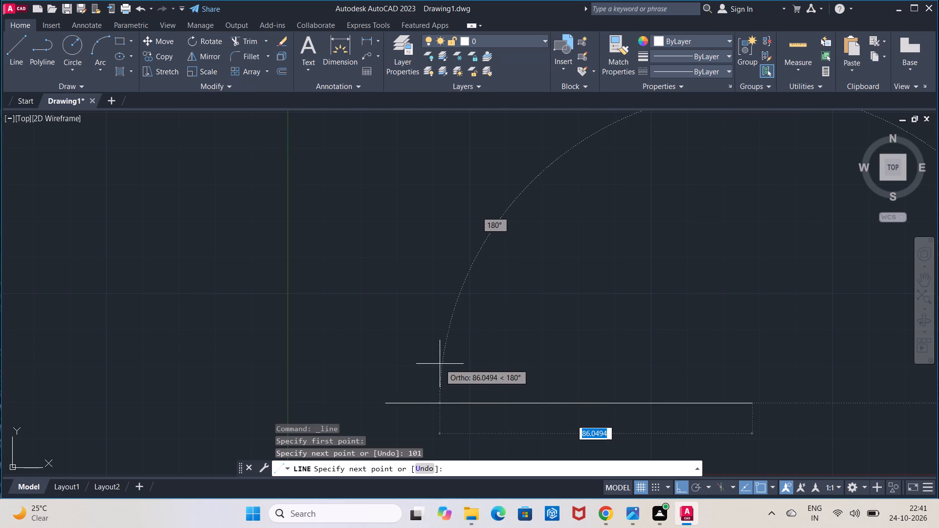
key(Escape)
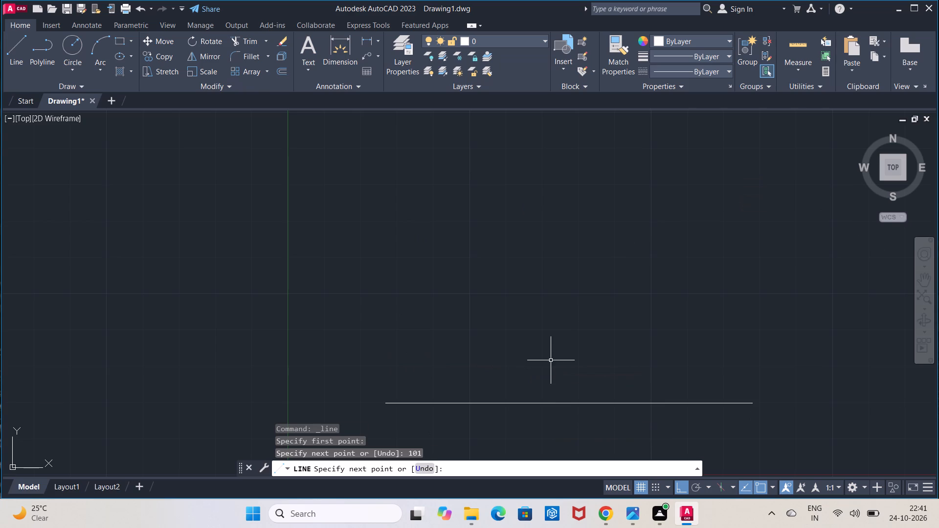
Draw a 26 mm vertical line upward from the left end of the base line.
click(13, 75)
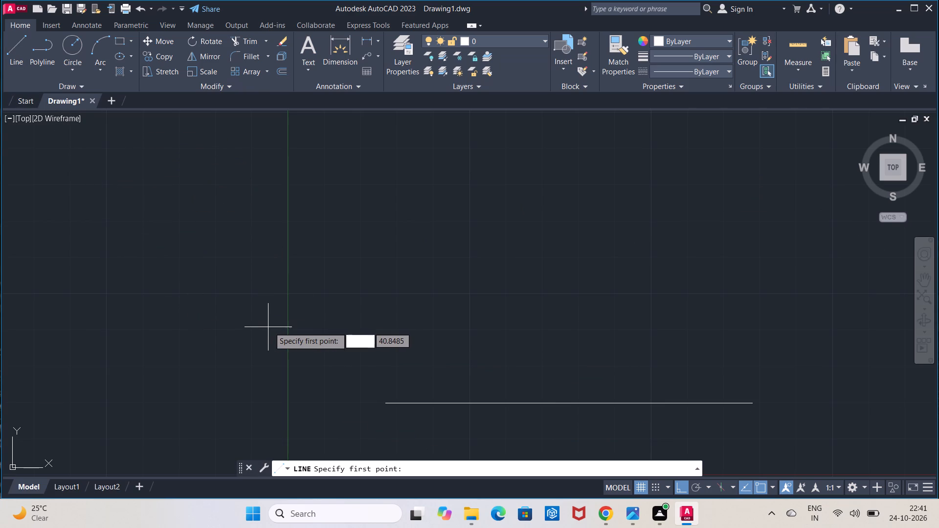
click(386, 401)
text(26)
key(Return)
key(Escape)
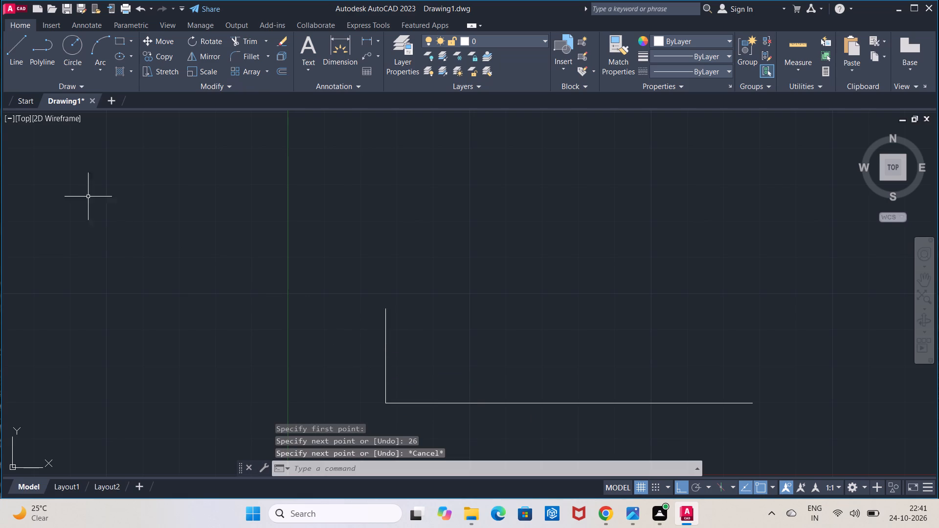
Draw a 44 mm line upward from the base line's right end, continuing with a 42 mm line to the left.
click(16, 68)
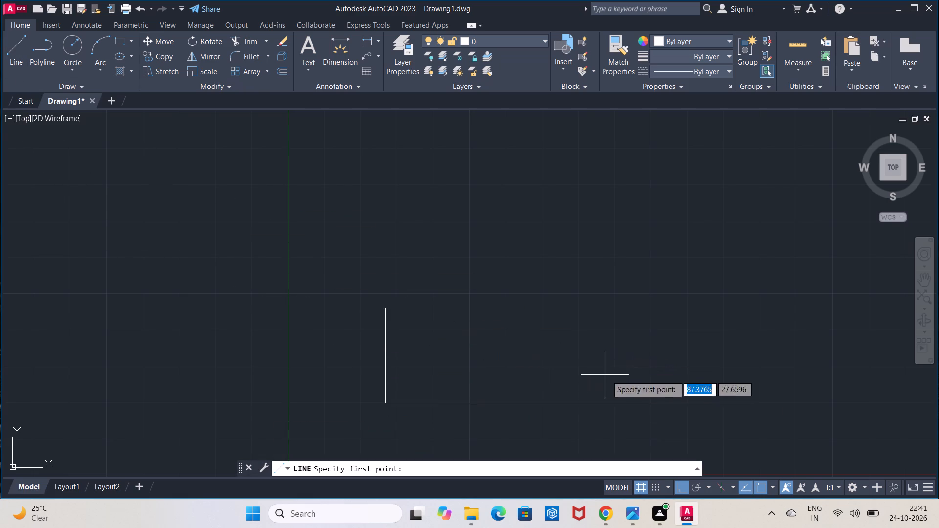
click(756, 404)
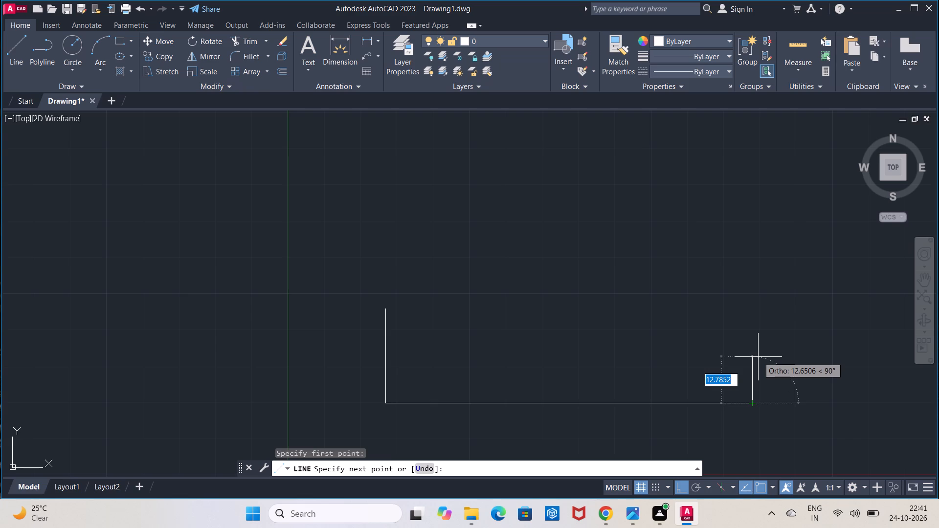
text(44)
key(Return)
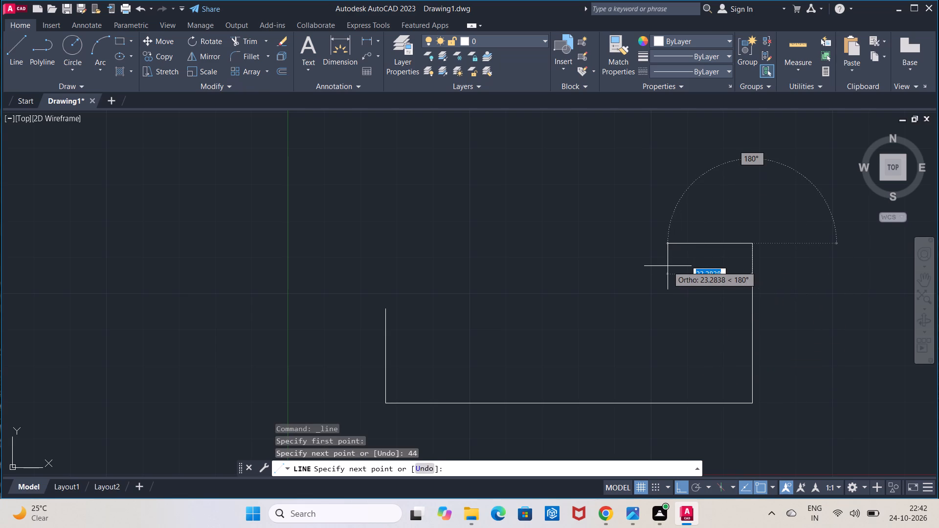
text(42)
key(Return)
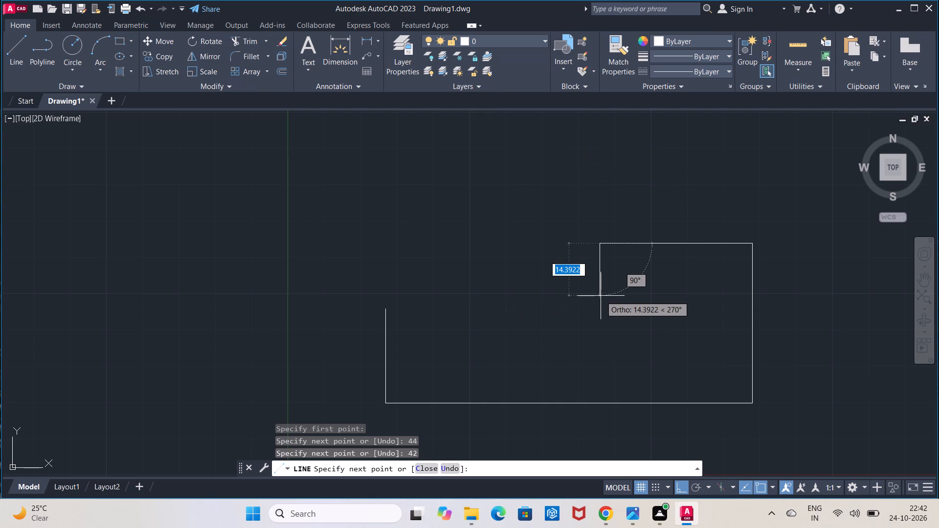
key(Escape)
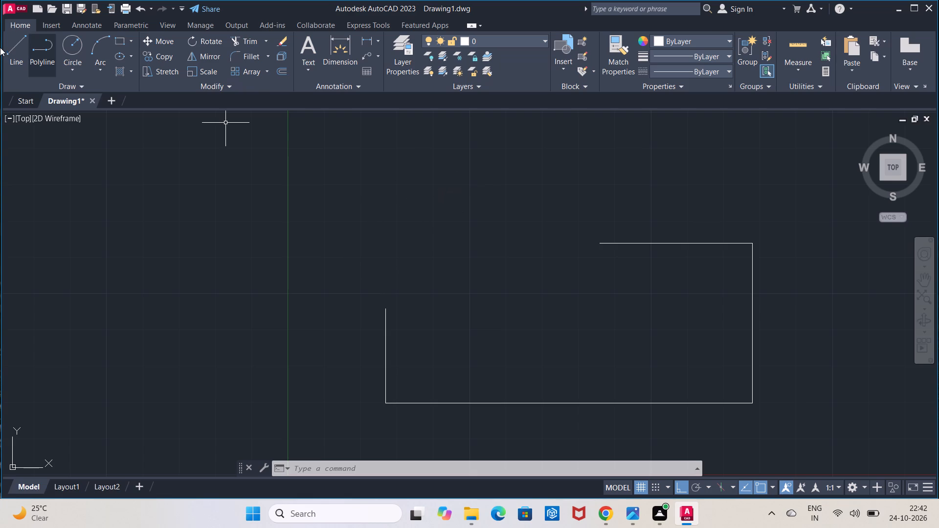
Draw a 69 mm horizontal line to the right from the top of the 26 mm vertical line.
click(17, 54)
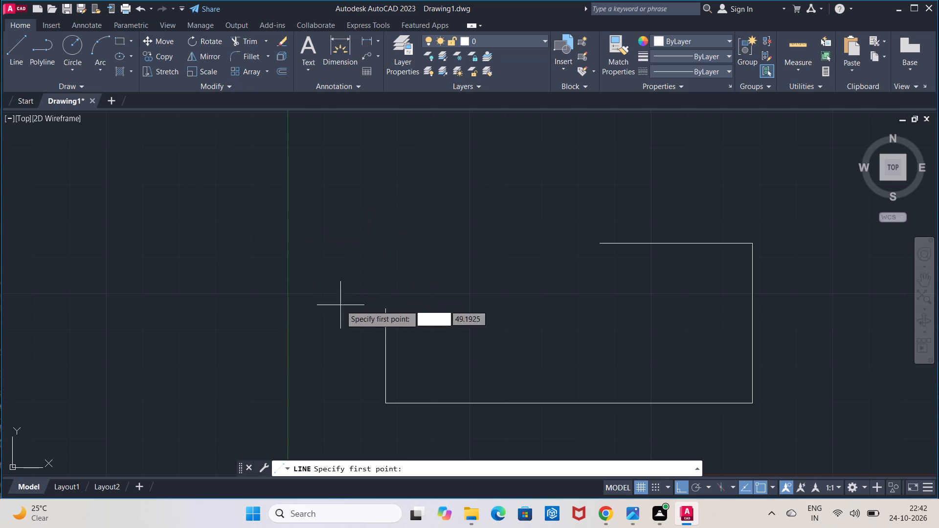
click(382, 308)
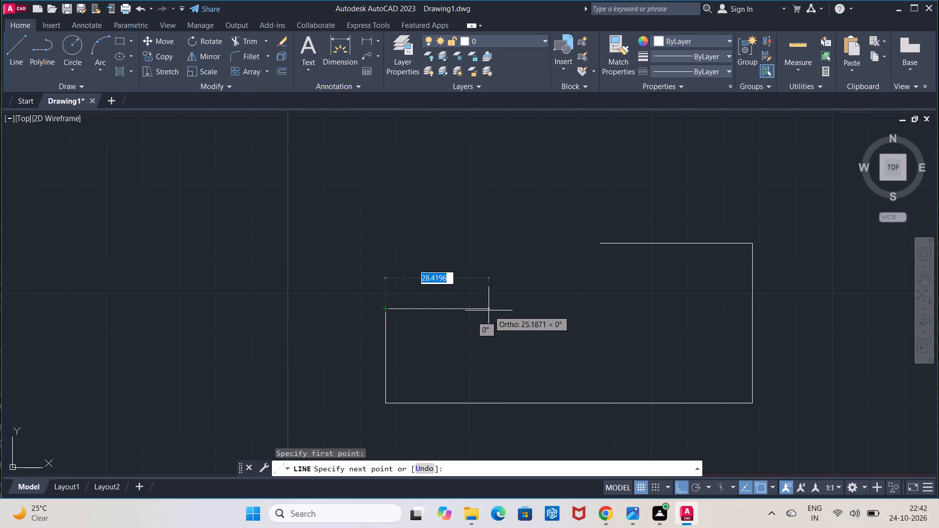
text(69)
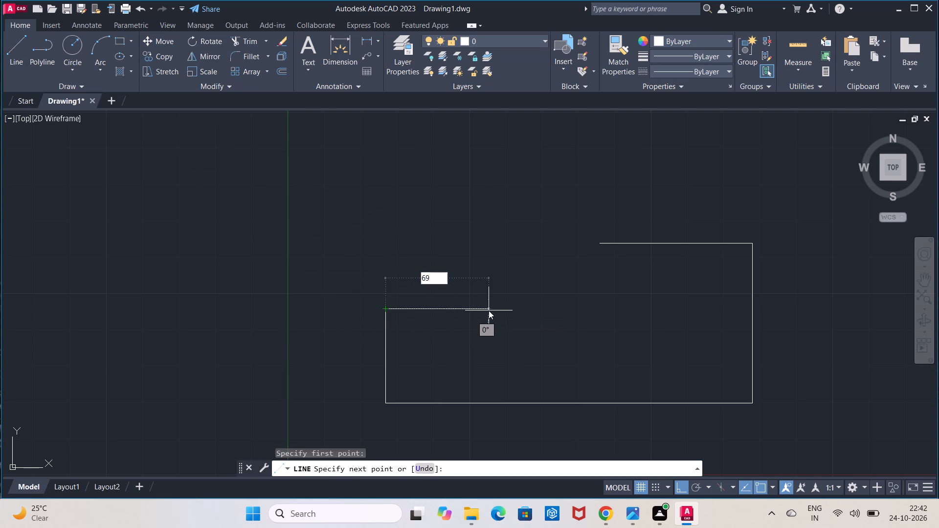
key(Return)
key(Escape)
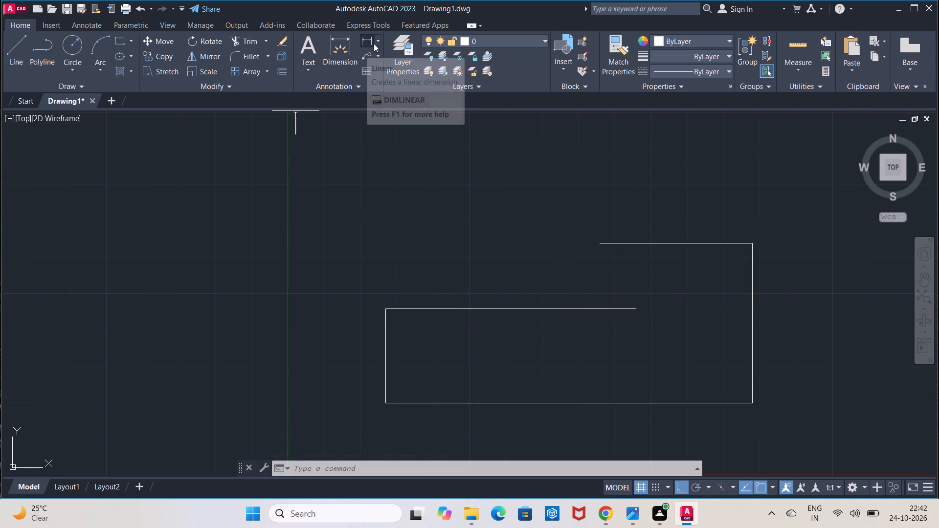
Draw a vertical line from the left end of the 42 mm top line down to the 69 mm horizontal line.
click(28, 45)
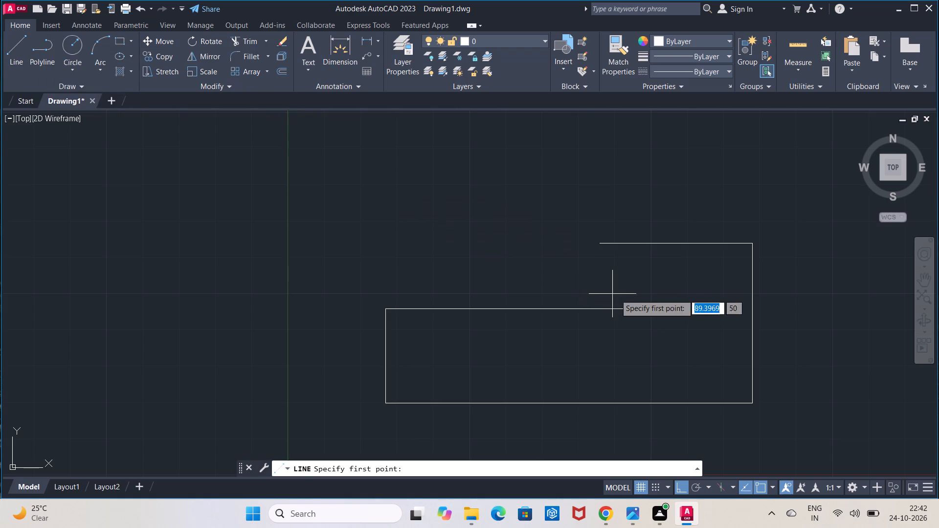
click(601, 245)
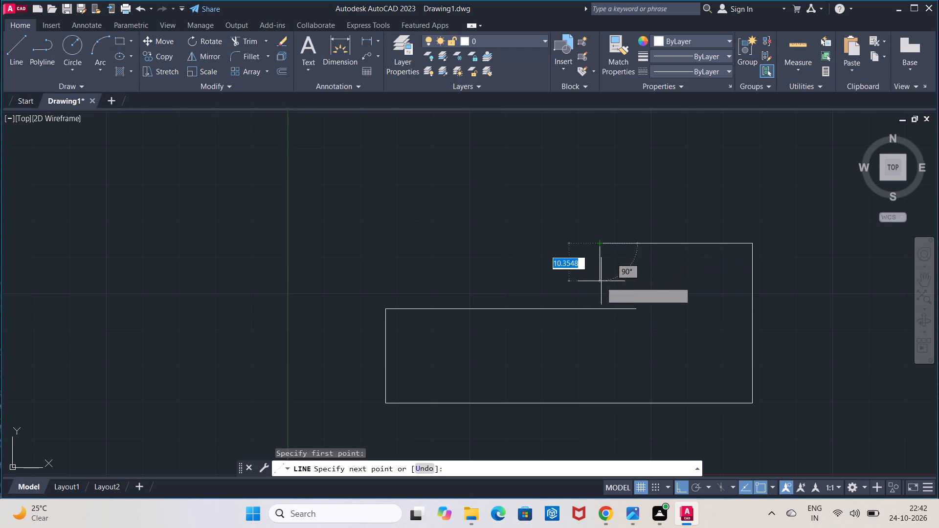
click(601, 308)
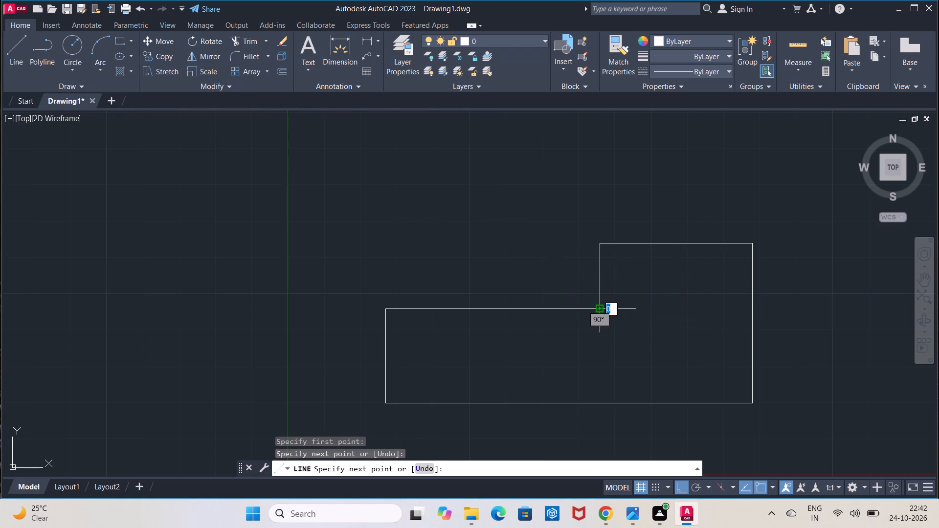
key(Escape)
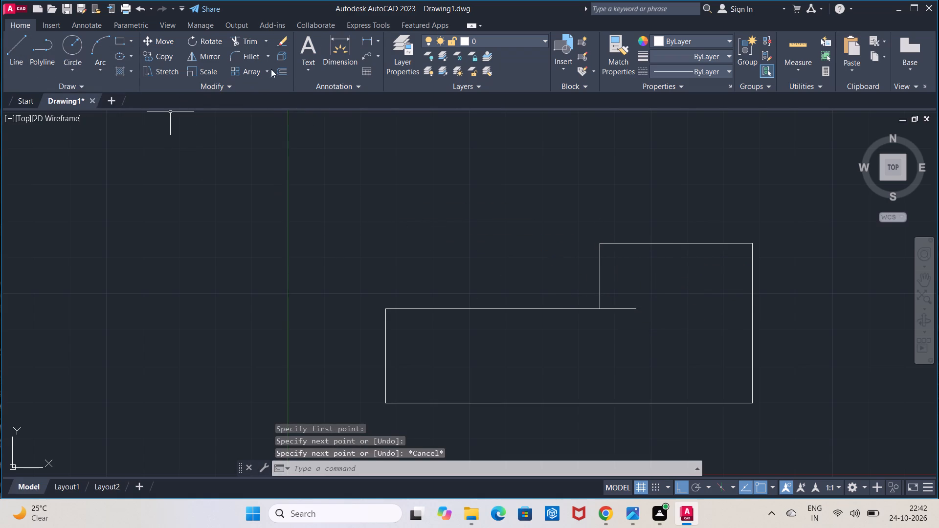
Trim the part of the 69 mm horizontal line that overhangs past the short vertical step line.
click(247, 35)
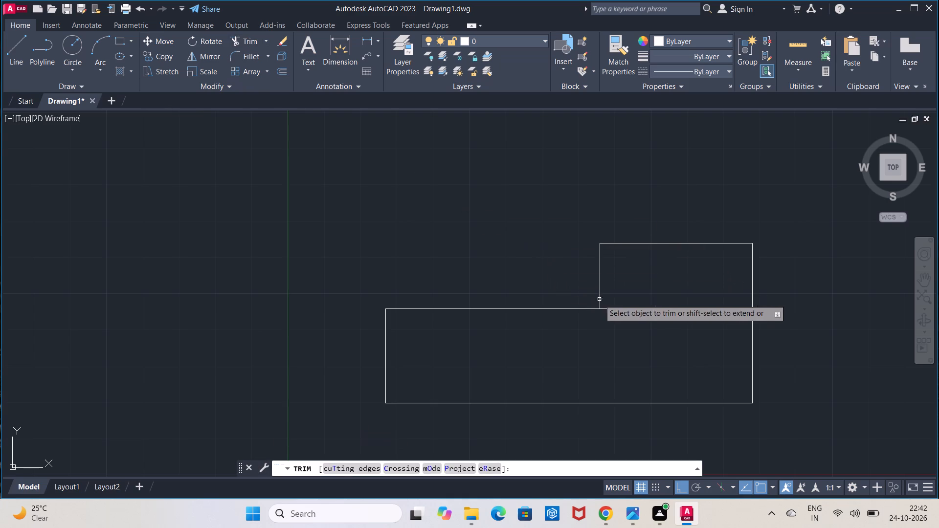
click(612, 308)
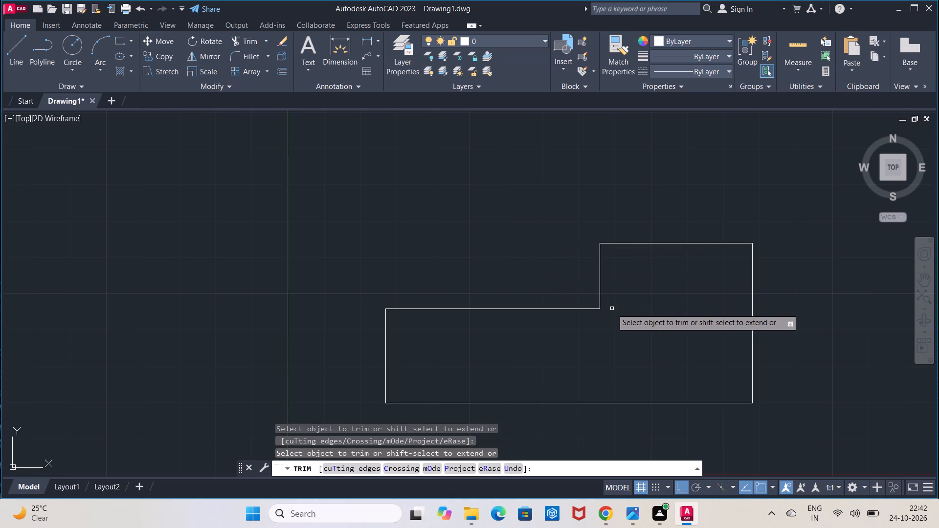
key(Escape)
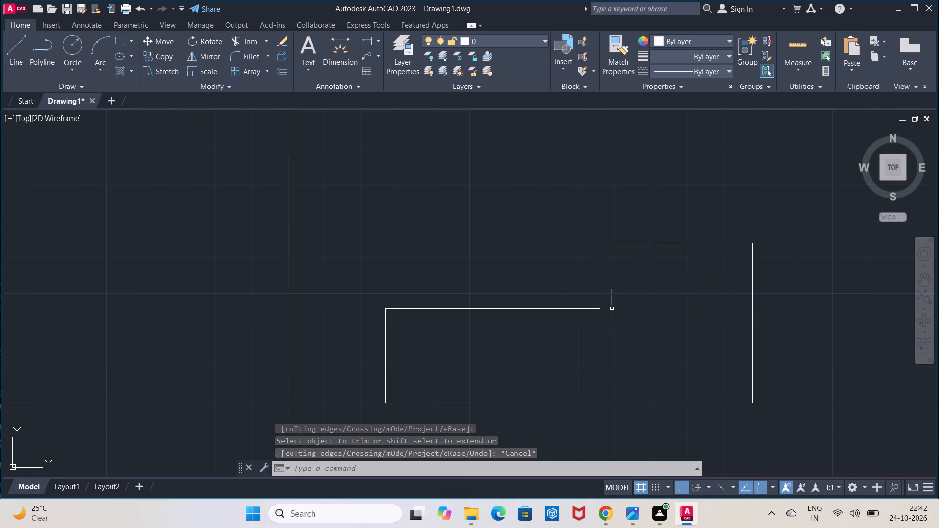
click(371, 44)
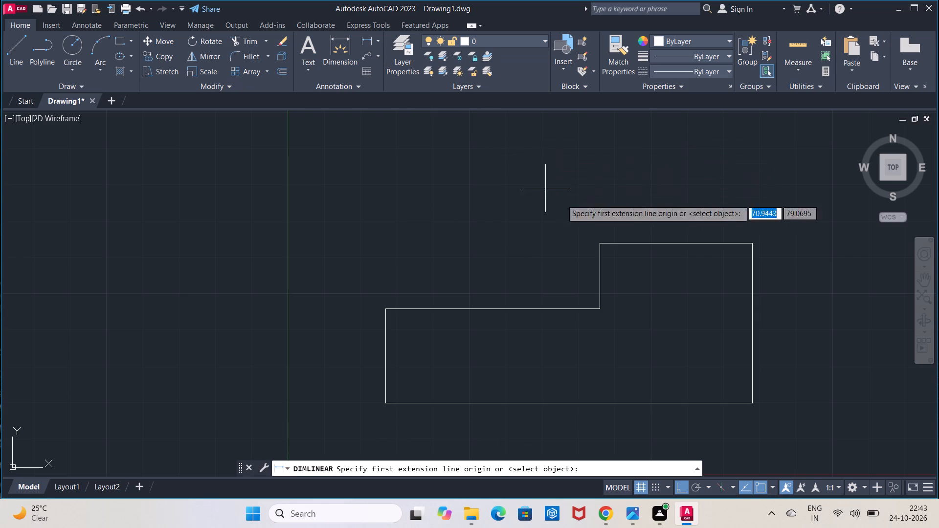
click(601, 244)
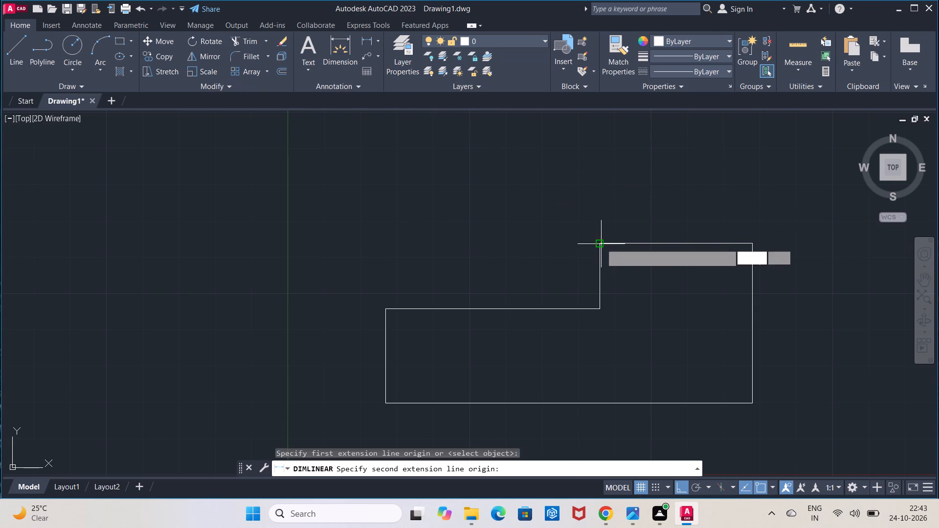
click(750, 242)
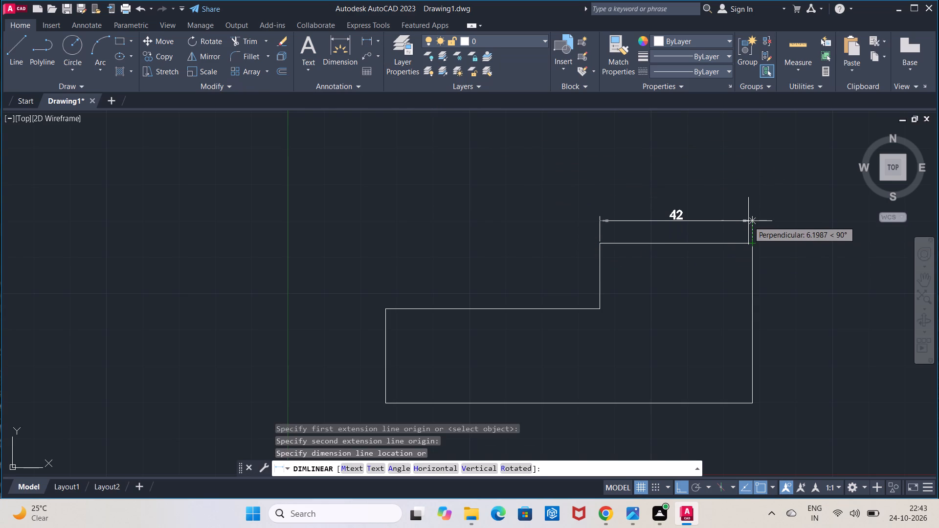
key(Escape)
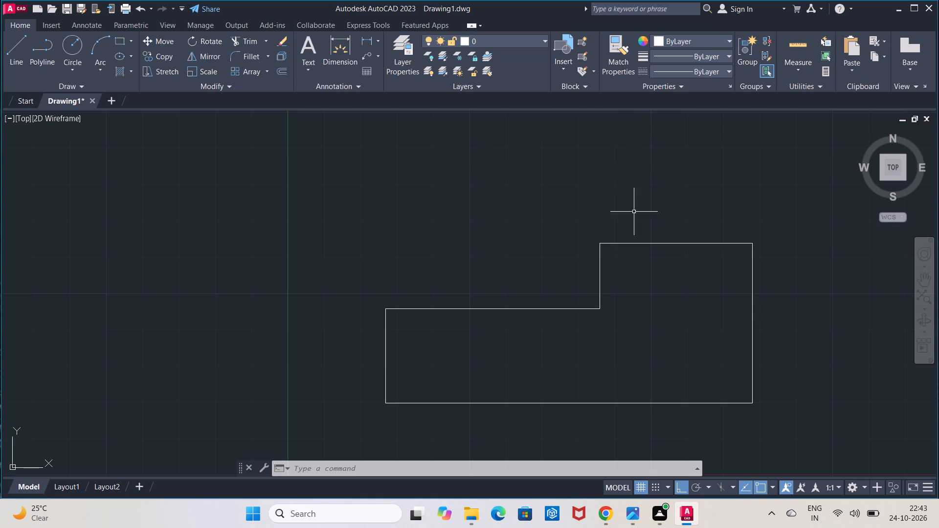
Add a centerline between the vertical step line and the outline's far right vertical edge.
key(c)
key(l)
key(Return)
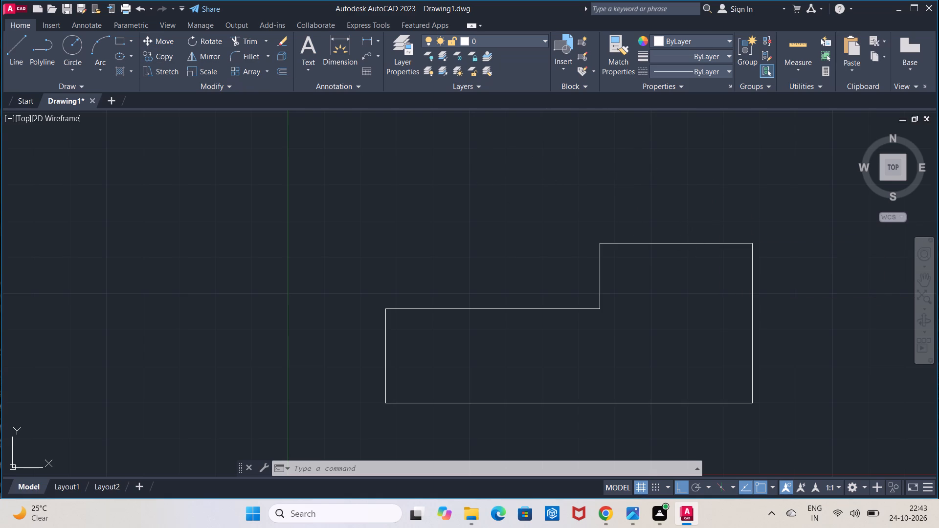
click(599, 290)
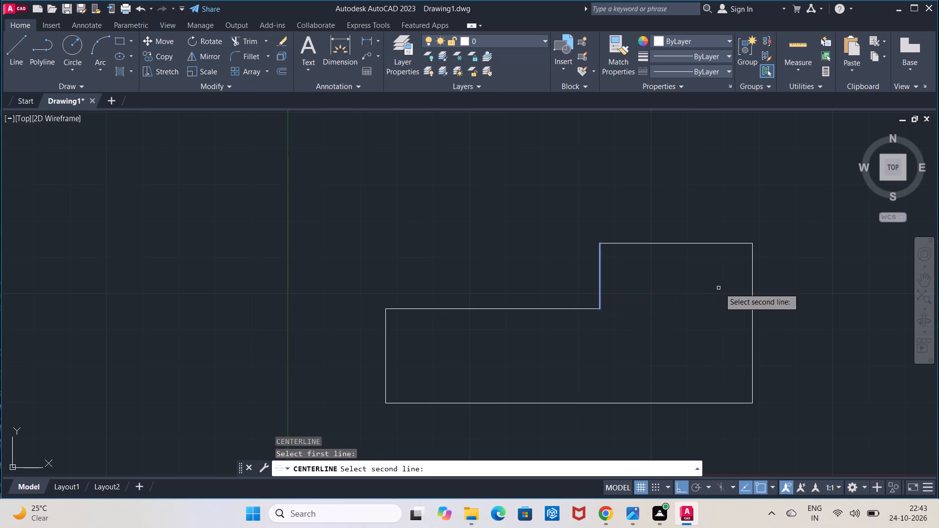
click(752, 282)
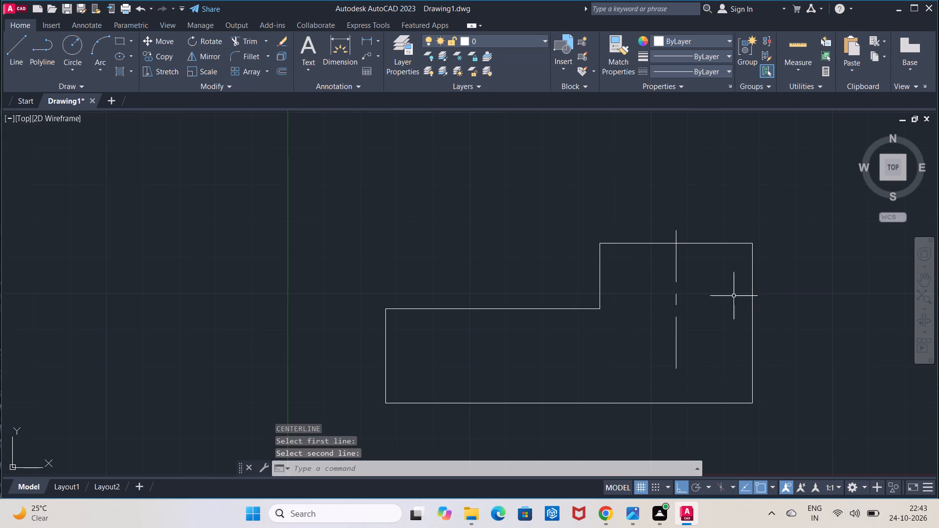
key(Escape)
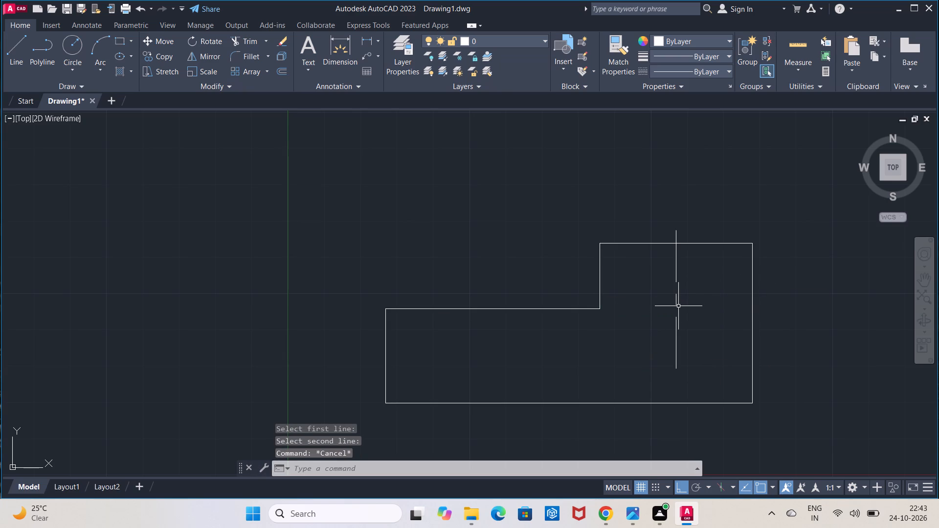
Explode the centerline and extend its lower end to the base line.
click(676, 308)
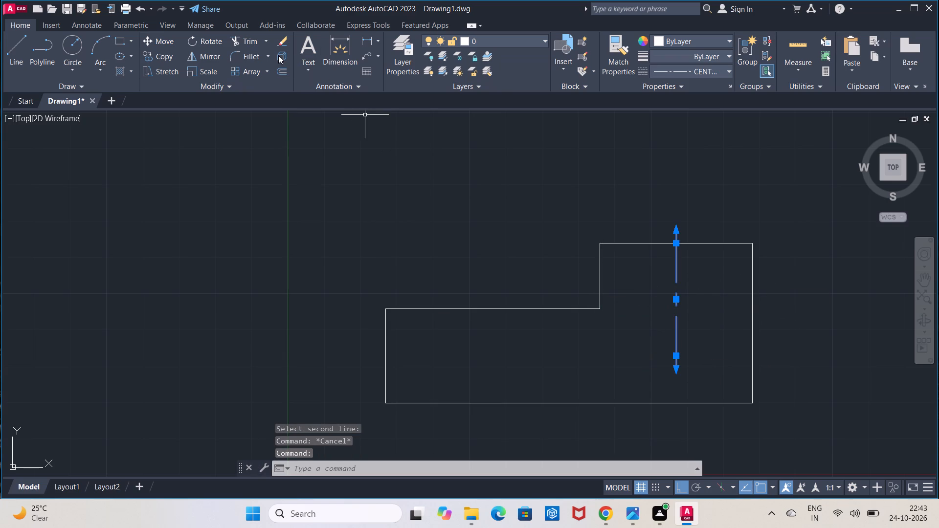
click(278, 55)
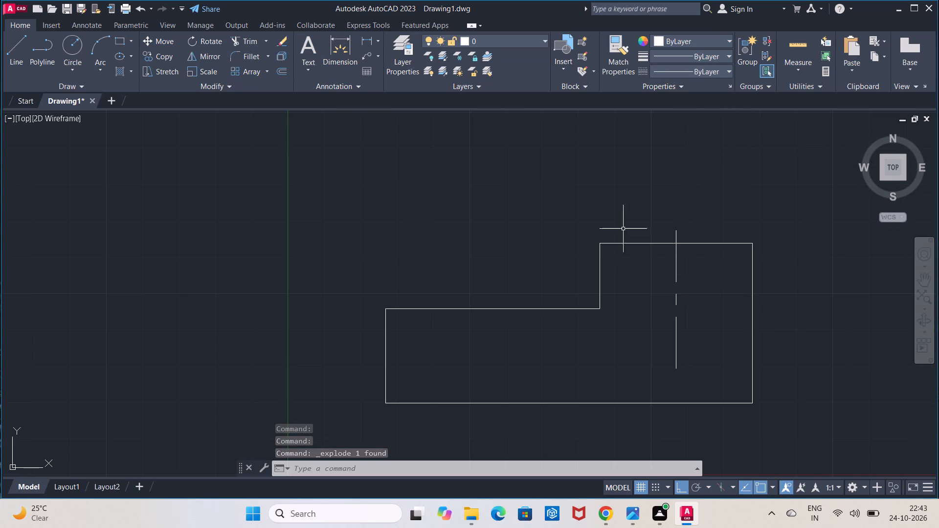
click(264, 40)
click(258, 82)
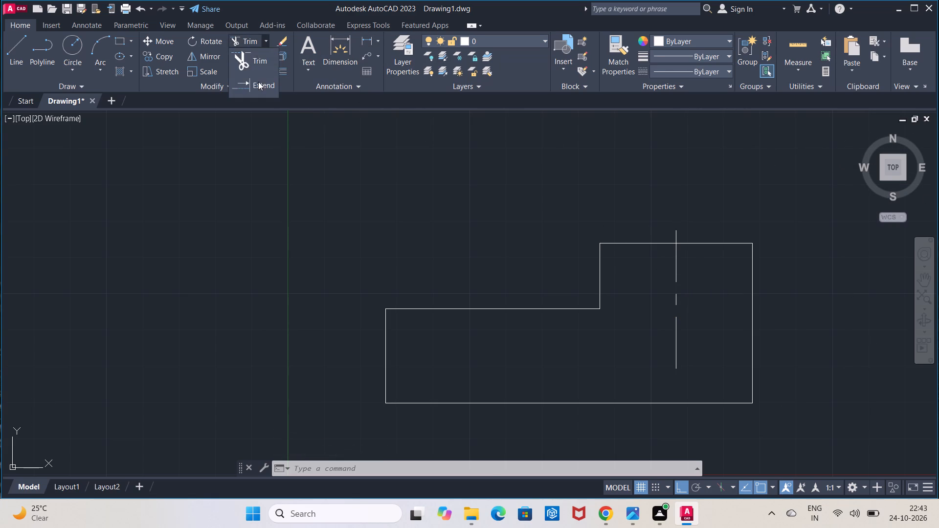
click(675, 348)
key(Escape)
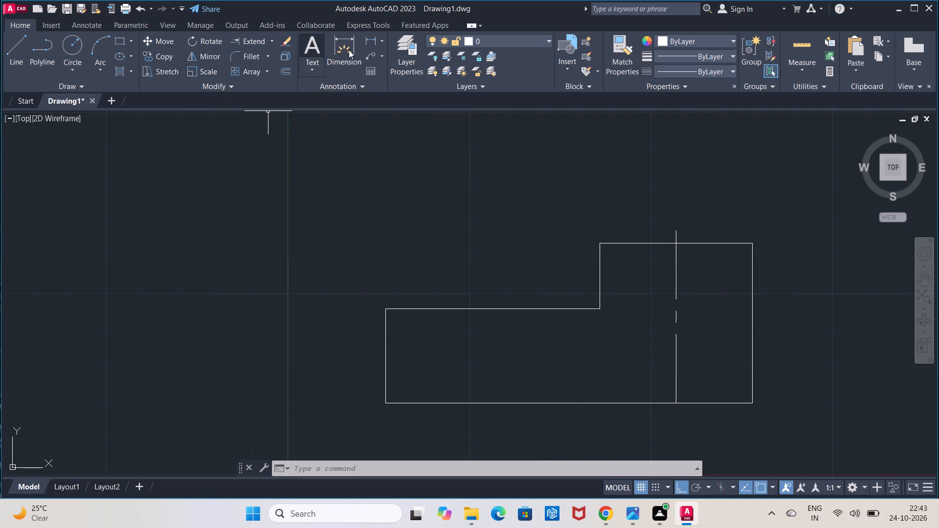
Offset the centerline 12 mm to both the right and the left side.
click(280, 72)
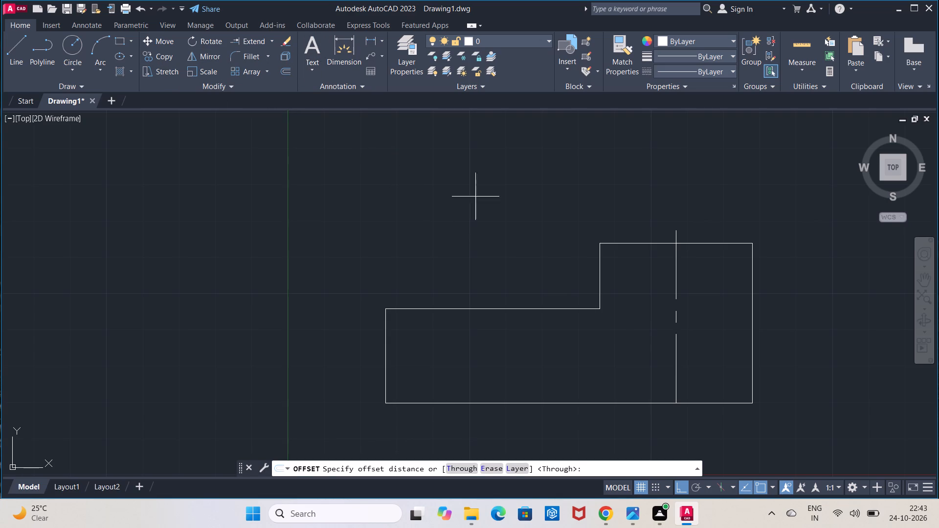
click(674, 339)
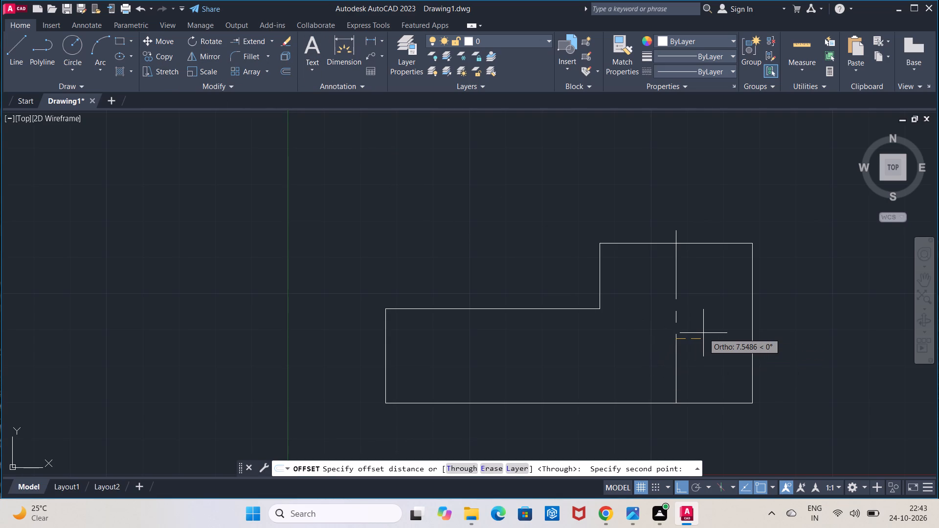
text(12)
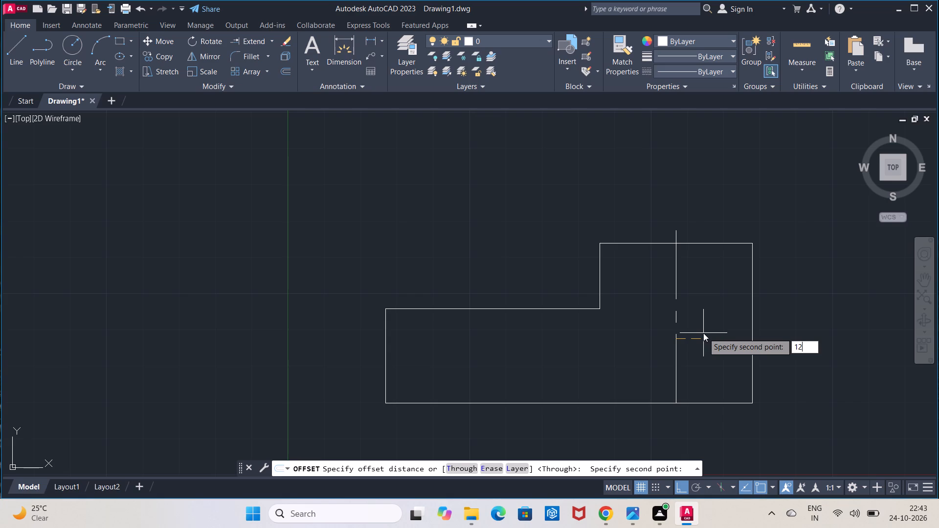
key(Return)
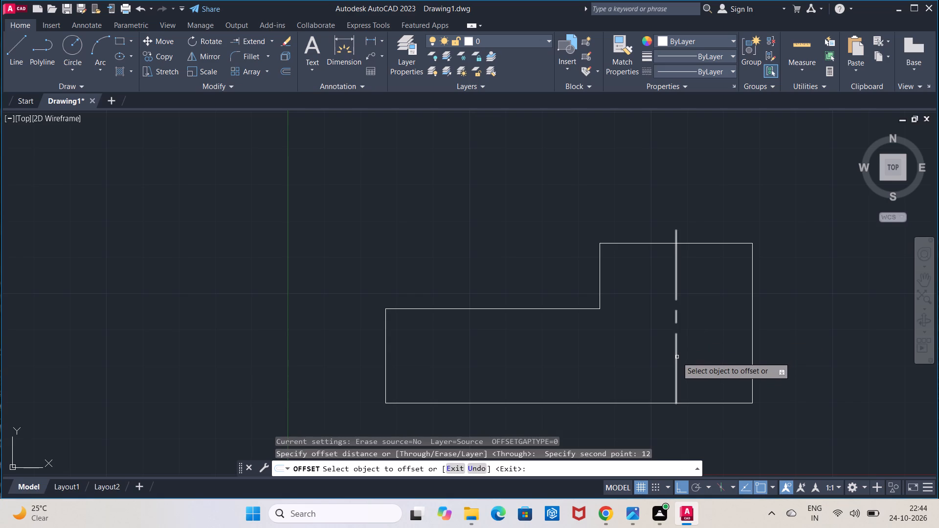
click(677, 357)
click(691, 355)
click(677, 359)
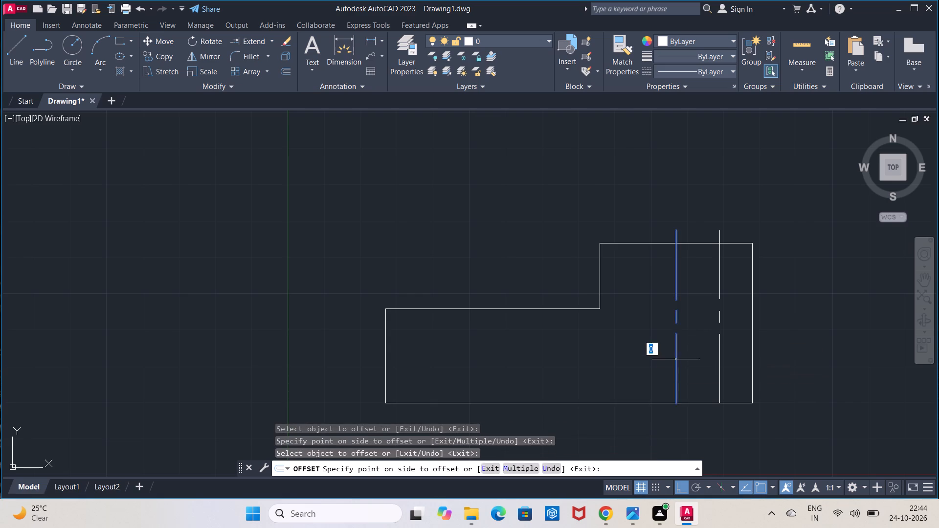
click(625, 358)
key(Escape)
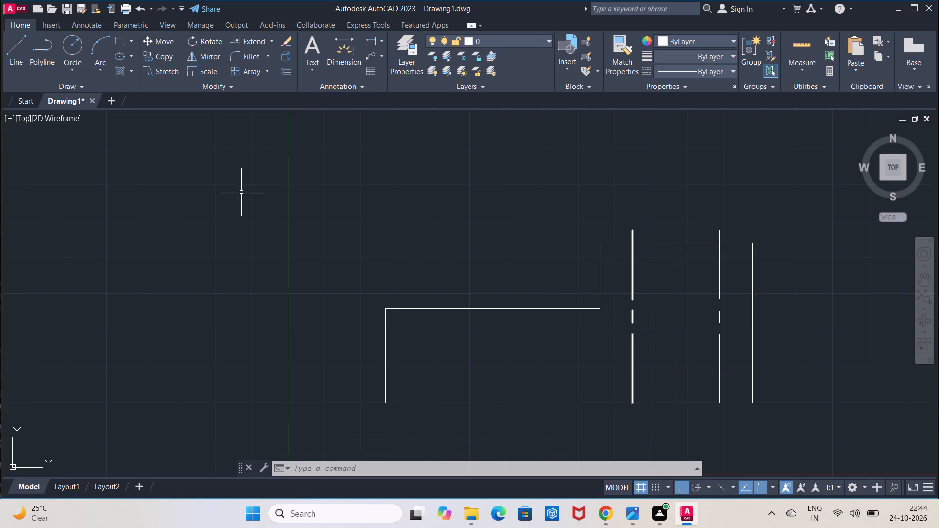
Trim the ends of the centerline and both offset lines that protrude above the 42 mm top line.
click(271, 41)
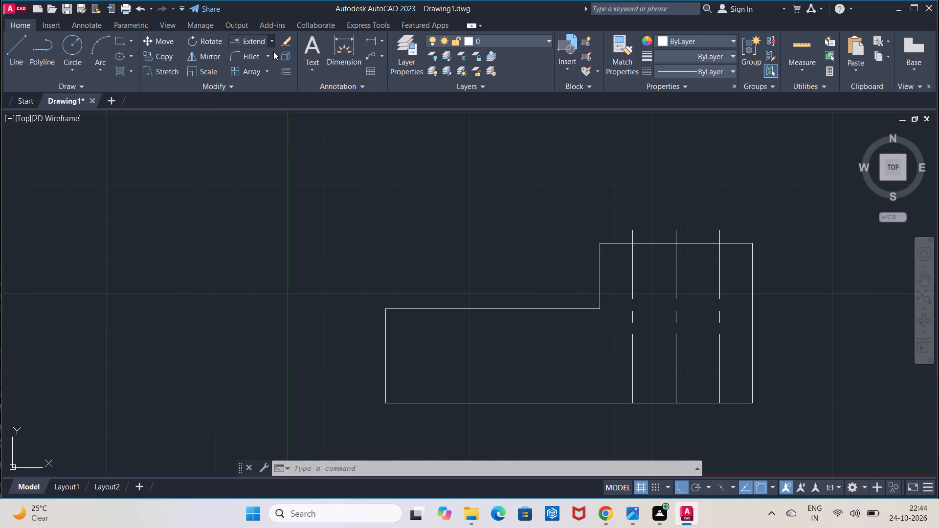
click(270, 65)
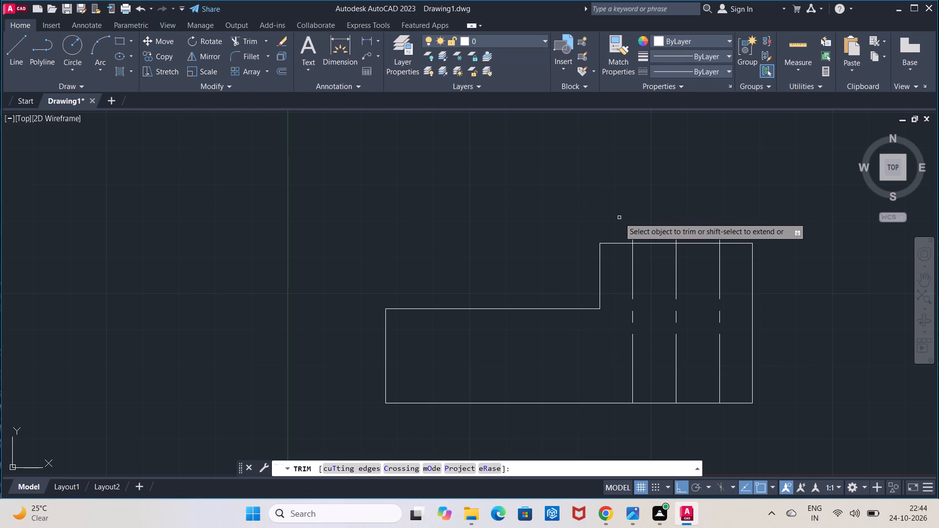
click(634, 229)
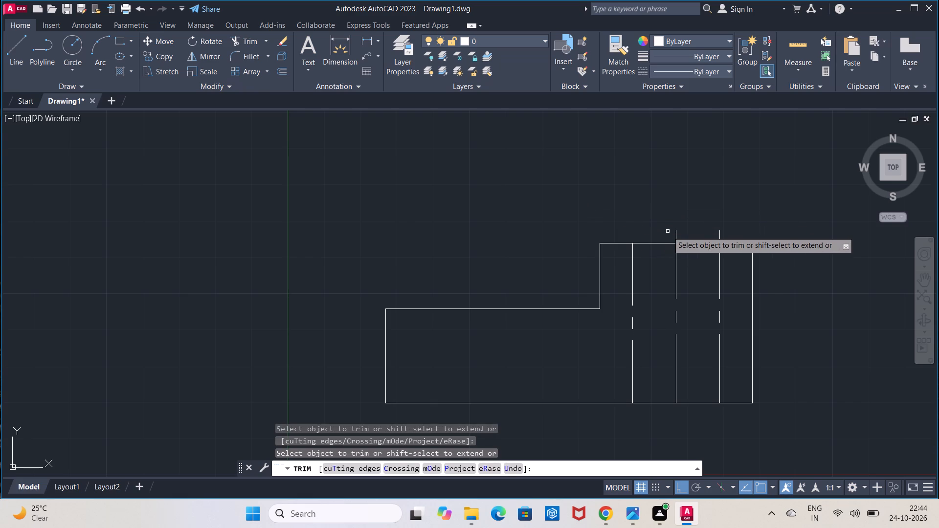
click(678, 231)
click(674, 237)
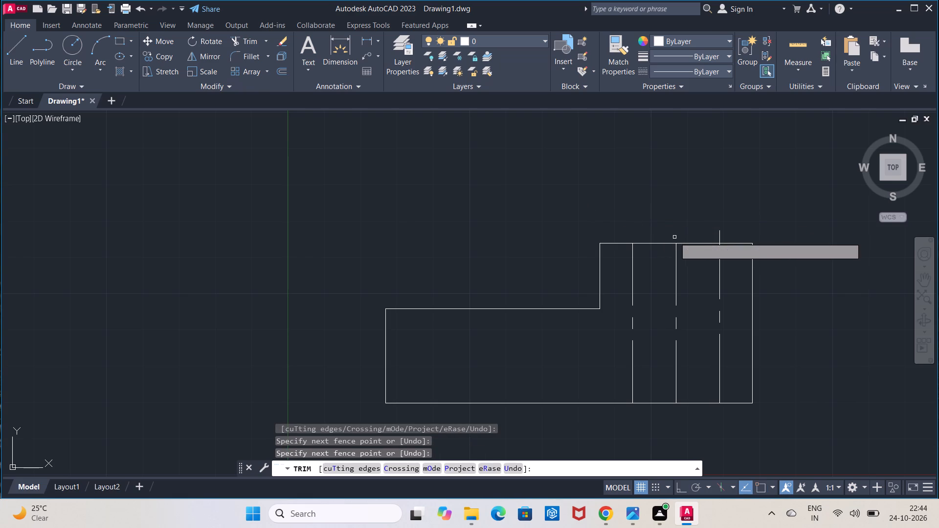
drag(709, 237, 730, 234)
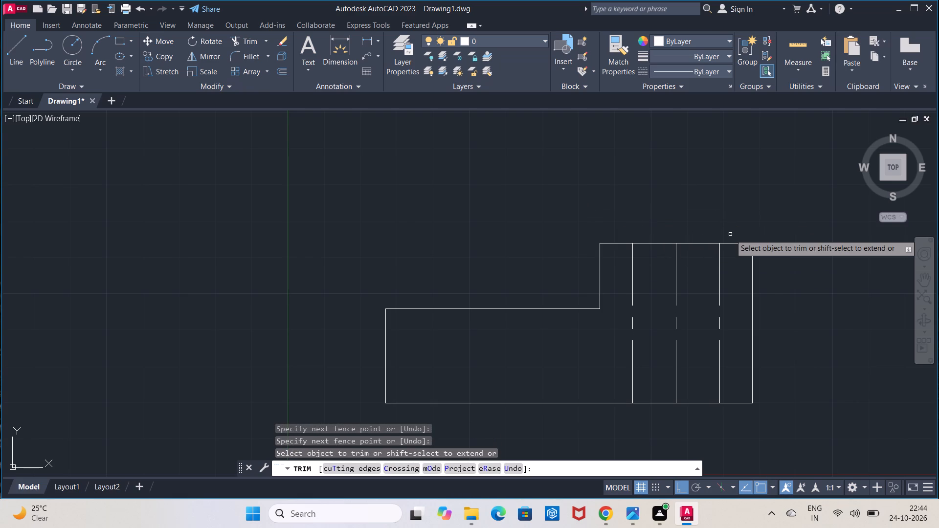
key(Escape)
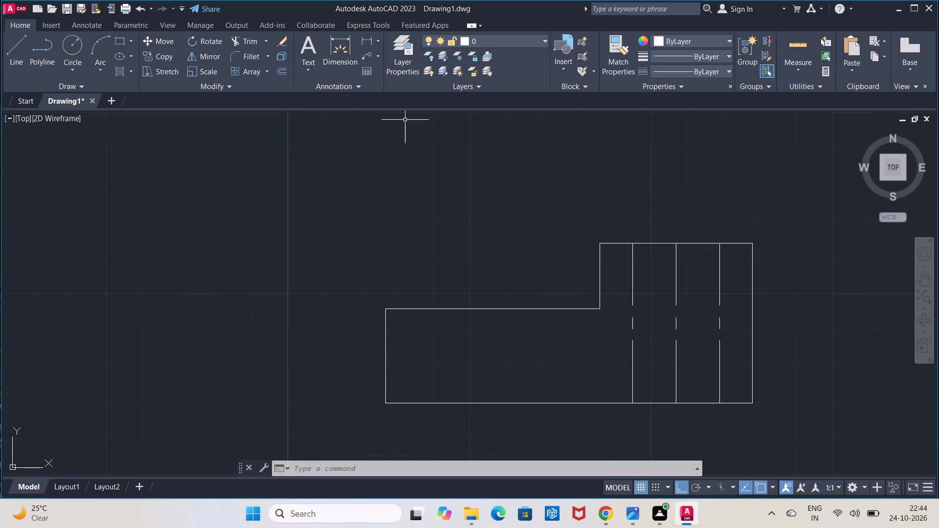
Change the linetype of the two offset lines either side of the centerline to ByLayer.
click(633, 330)
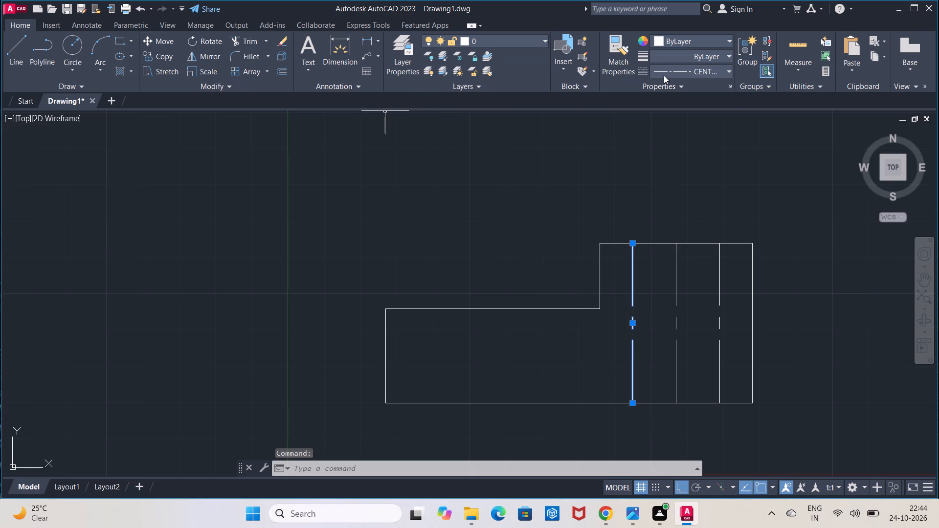
click(664, 75)
click(671, 84)
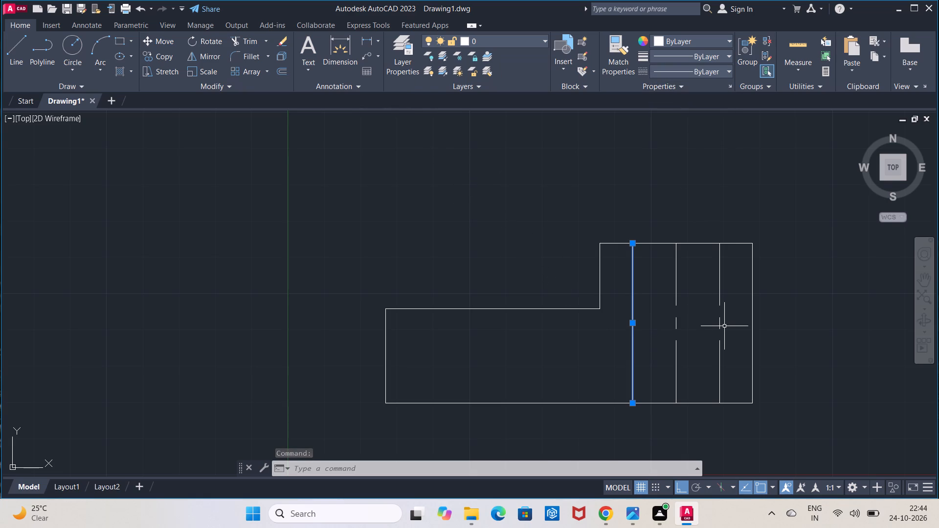
click(718, 330)
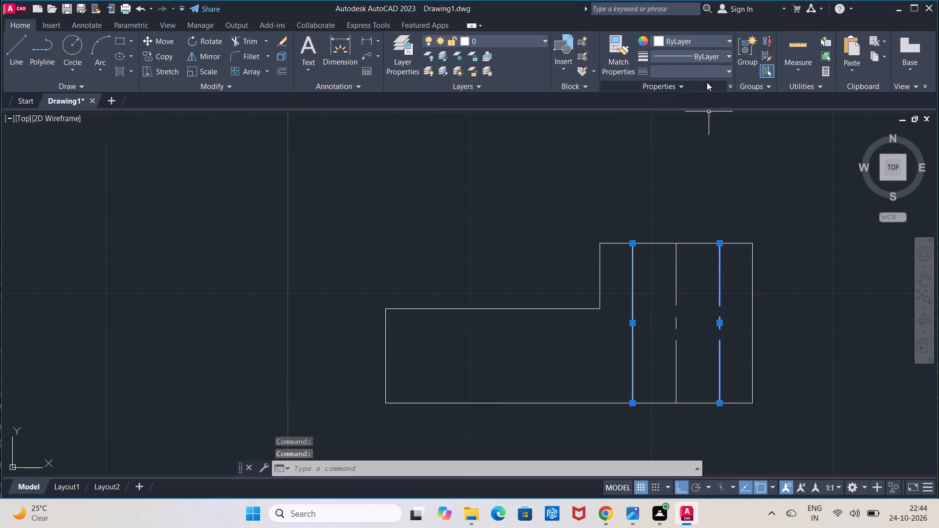
click(707, 73)
click(707, 83)
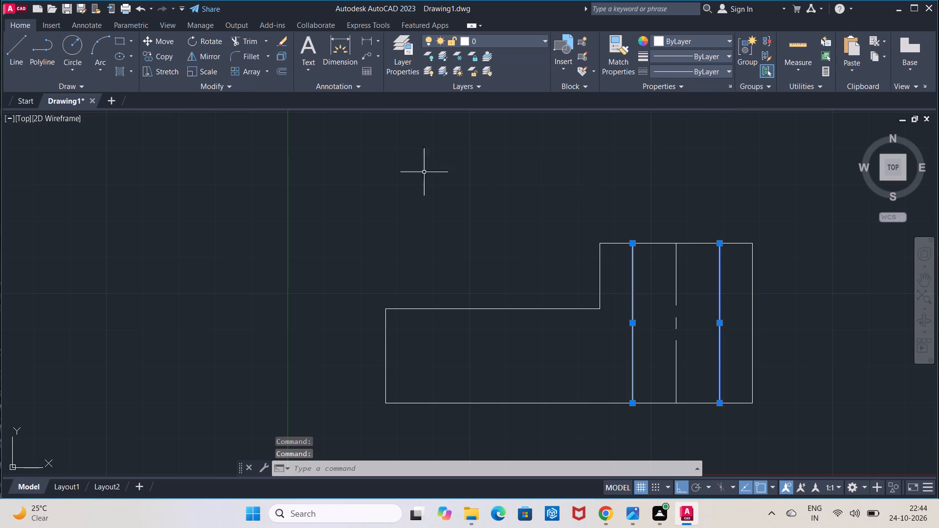
Offset the bore line on the right of the centerline 3 mm outward, toward the collar's right edge.
click(281, 72)
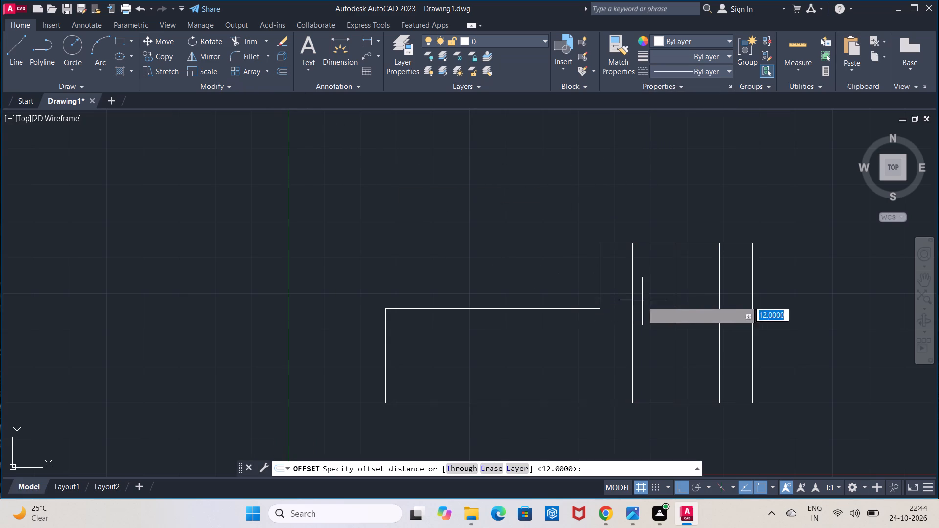
click(719, 323)
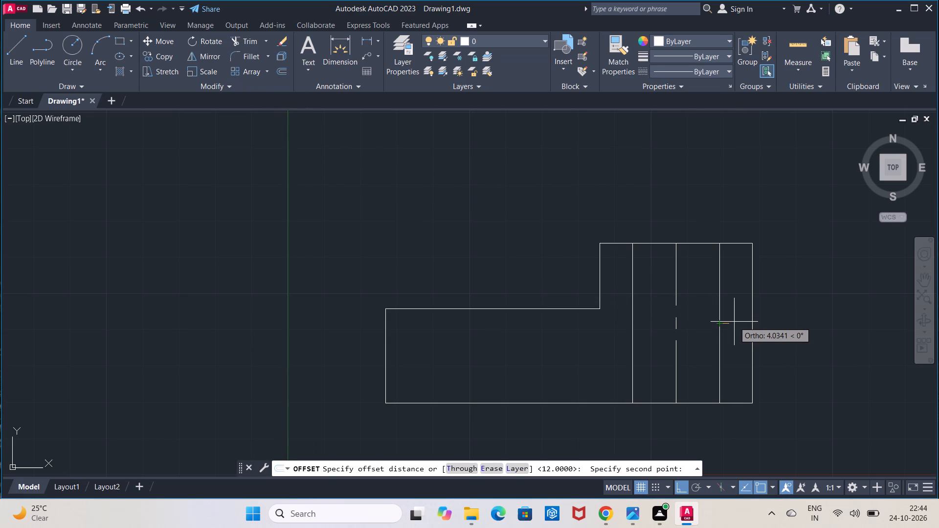
key(3)
key(Return)
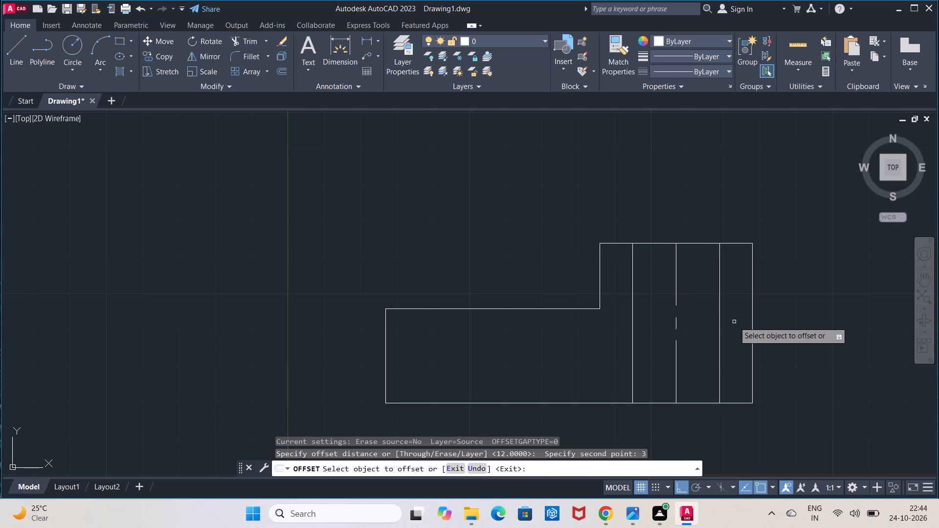
click(720, 340)
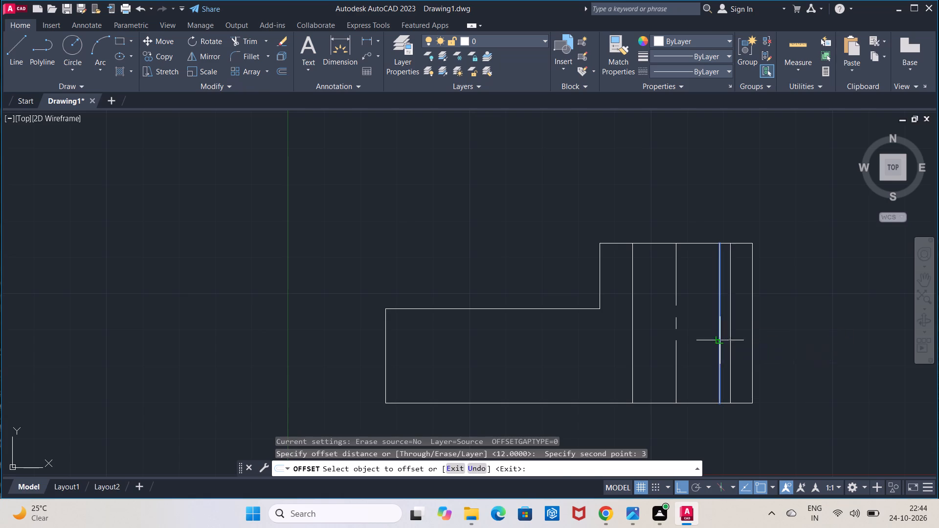
click(723, 340)
key(Escape)
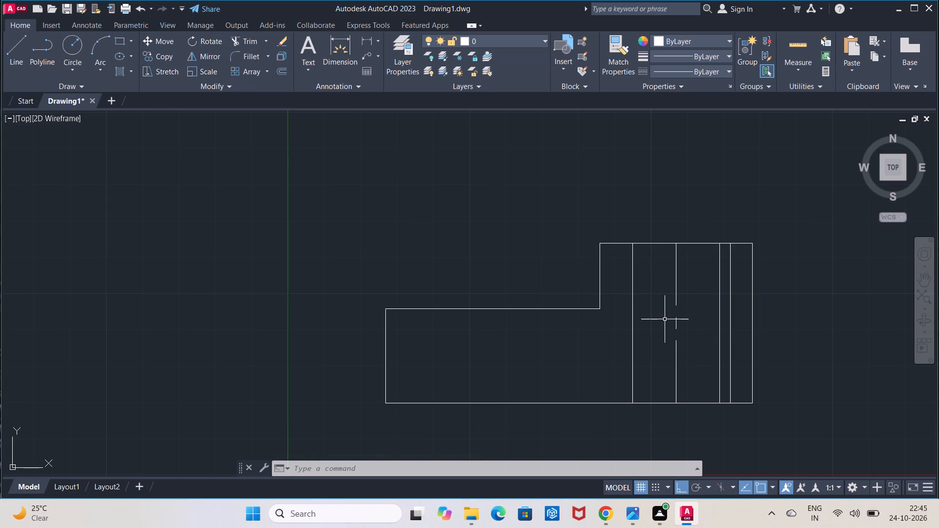
Draw a vertical CENTER2 line straight up from the top end of the collar's centerline, as a projection axis for the top view.
scroll(664, 295, down, 1)
middle_drag(663, 295, 592, 337)
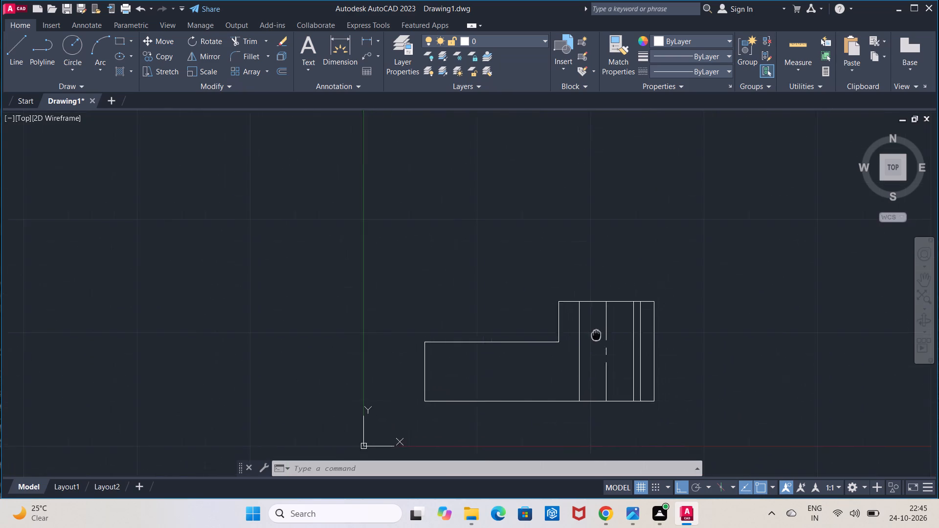
middle_drag(592, 337, 574, 343)
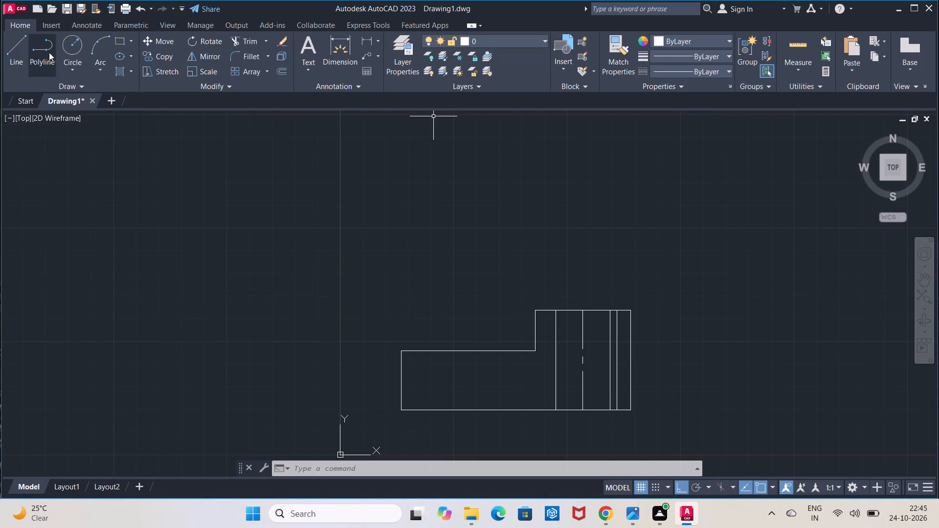
click(677, 70)
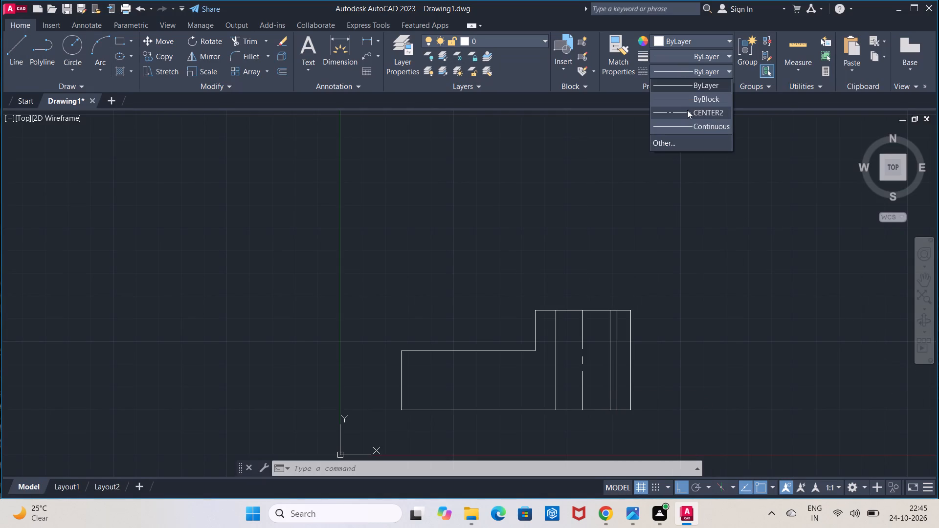
click(688, 112)
click(4, 48)
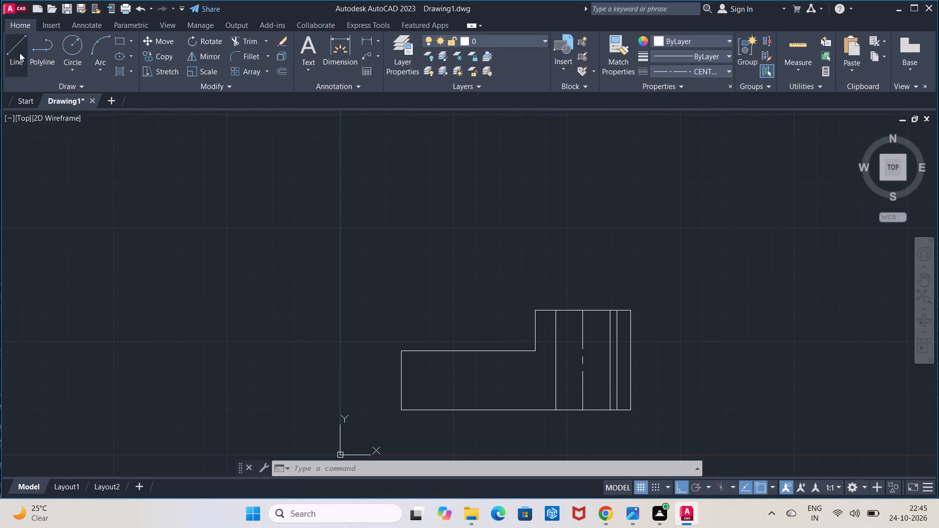
click(20, 53)
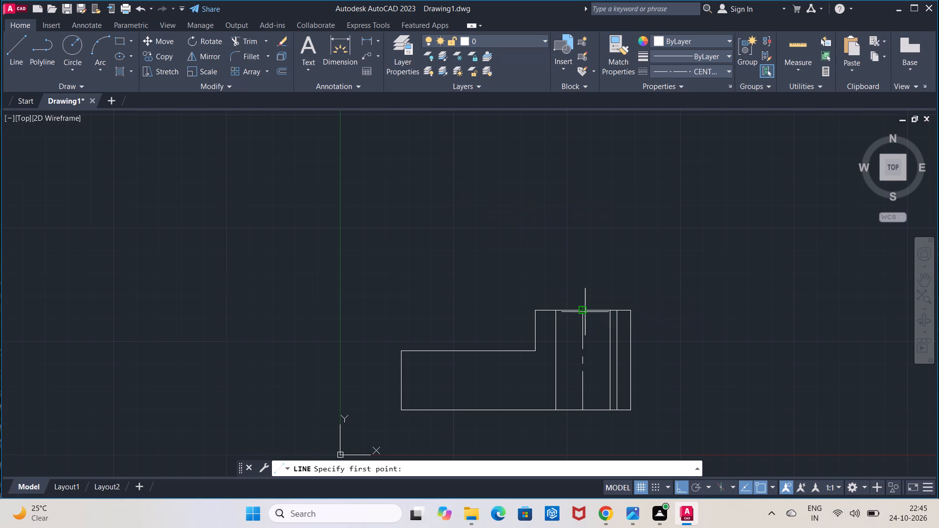
click(585, 312)
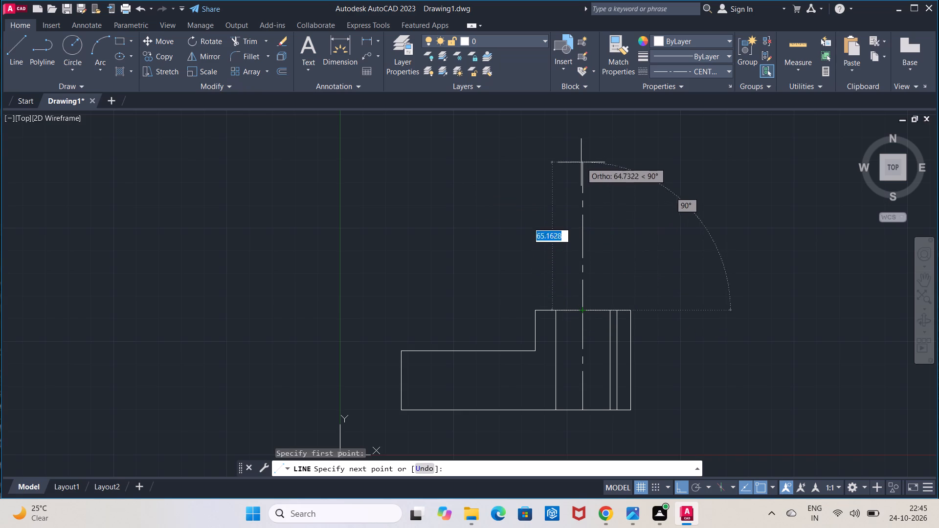
click(581, 150)
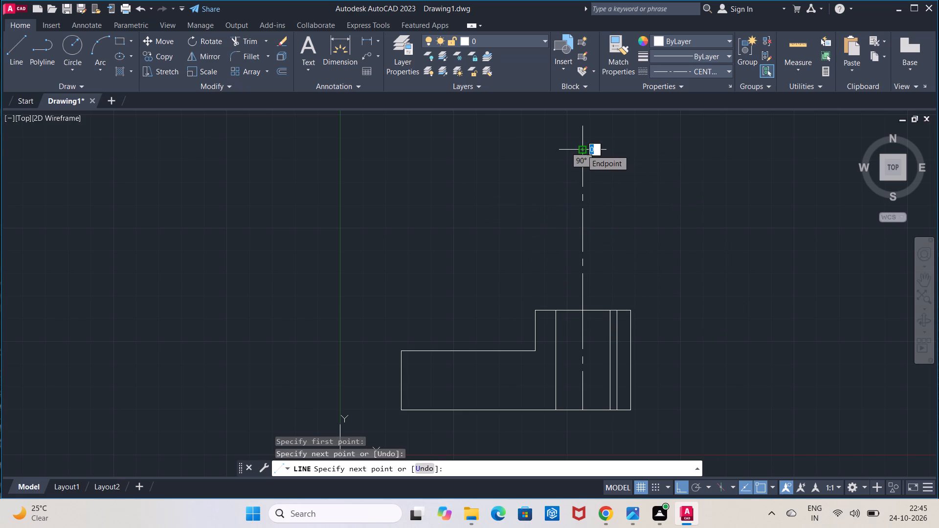
key(Escape)
middle_drag(581, 151, 580, 241)
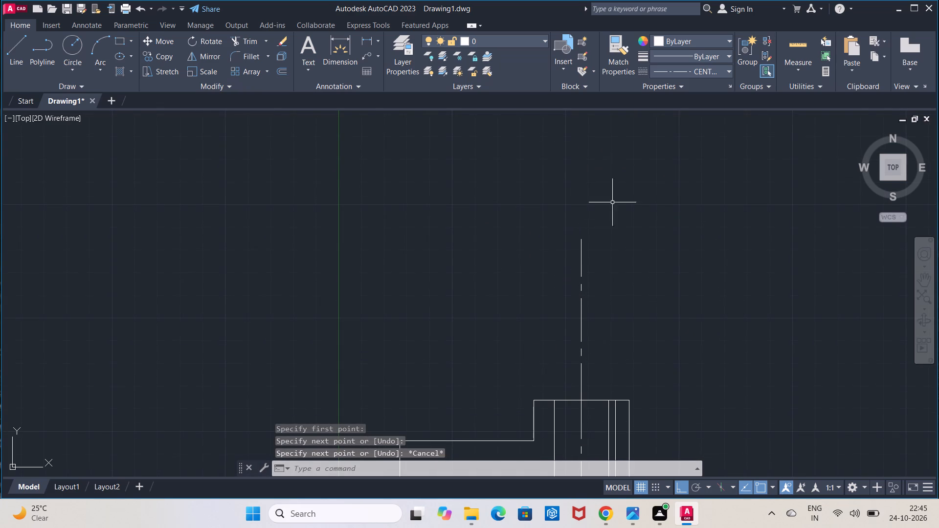
Draw a ByLayer-linetype circle of radius 21 mm centred on the projected centerline near its upper end.
click(681, 73)
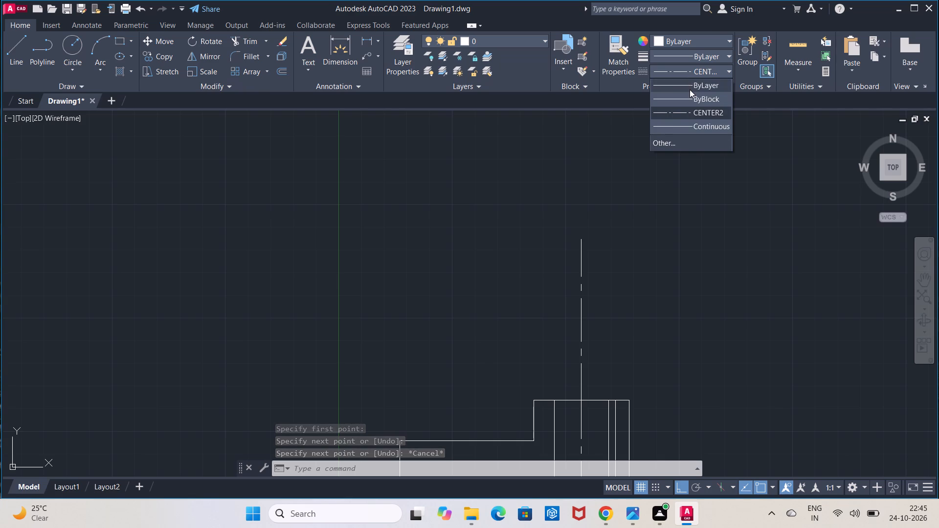
click(690, 89)
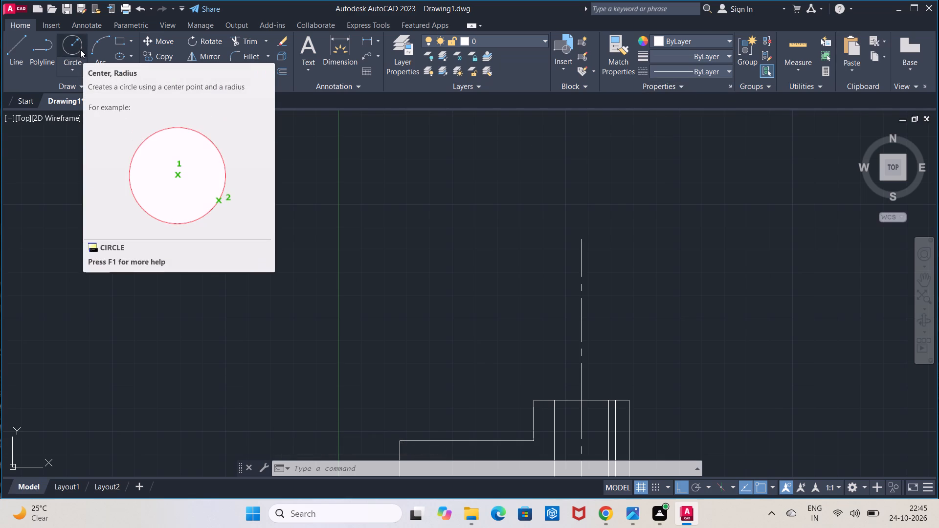
click(69, 49)
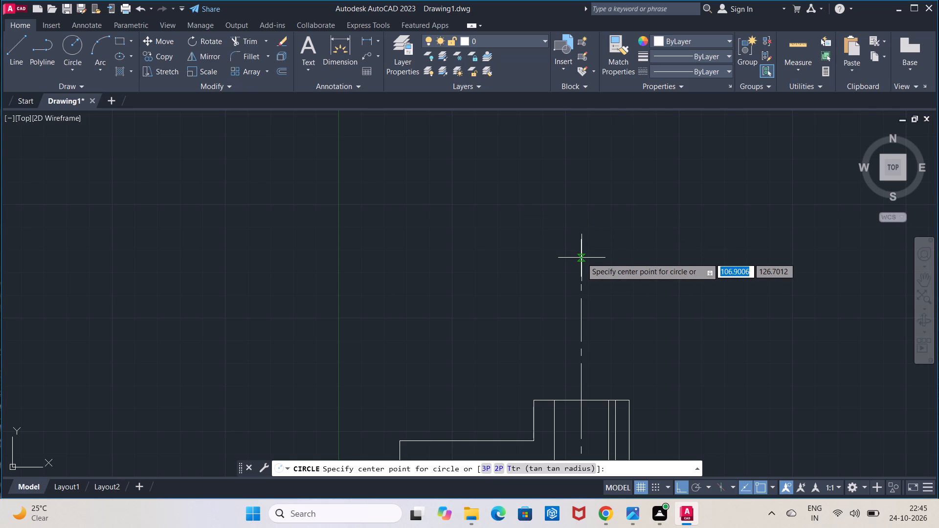
click(581, 258)
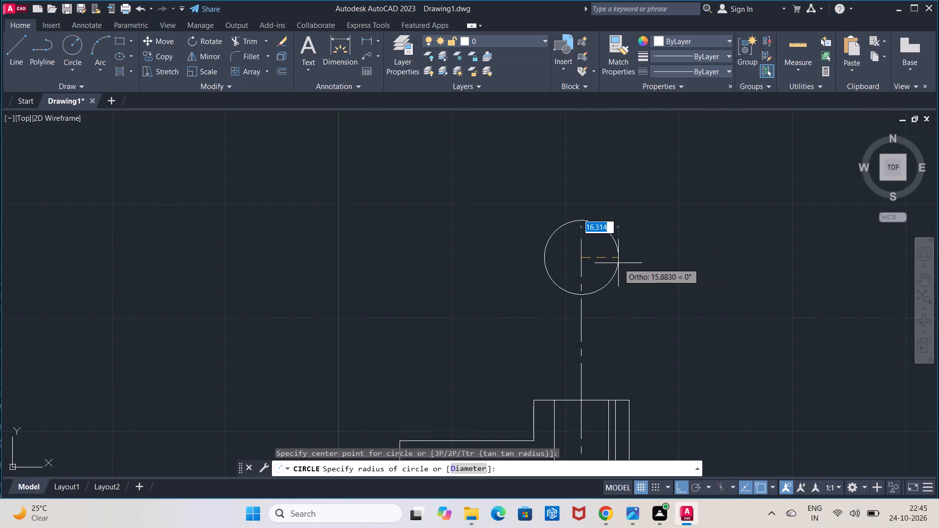
text(21)
key(Return)
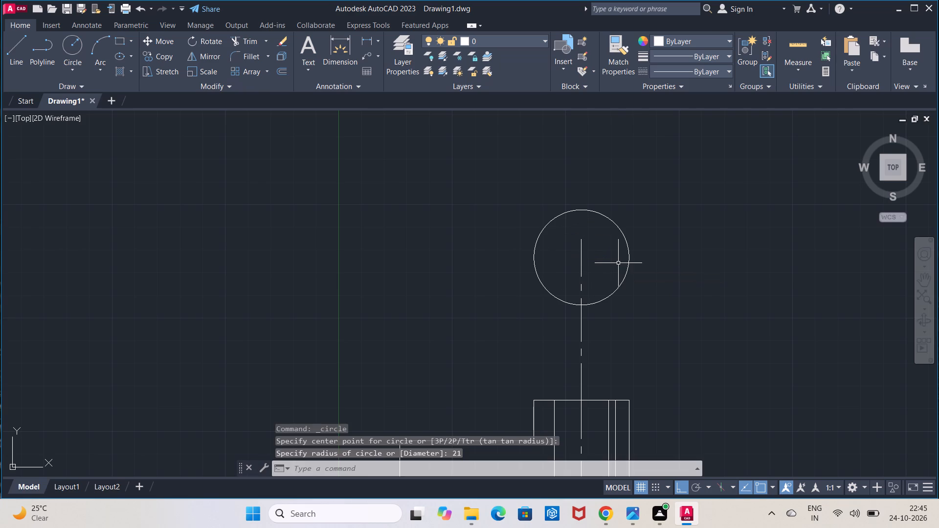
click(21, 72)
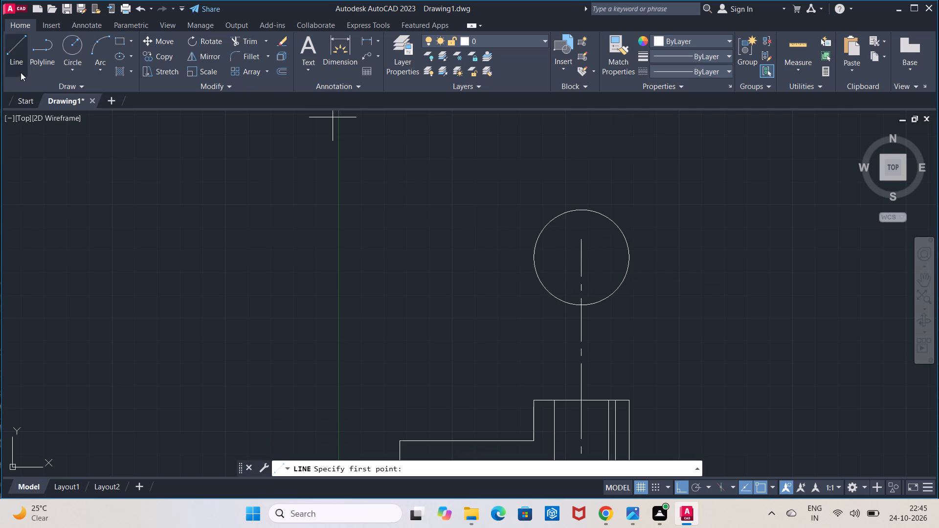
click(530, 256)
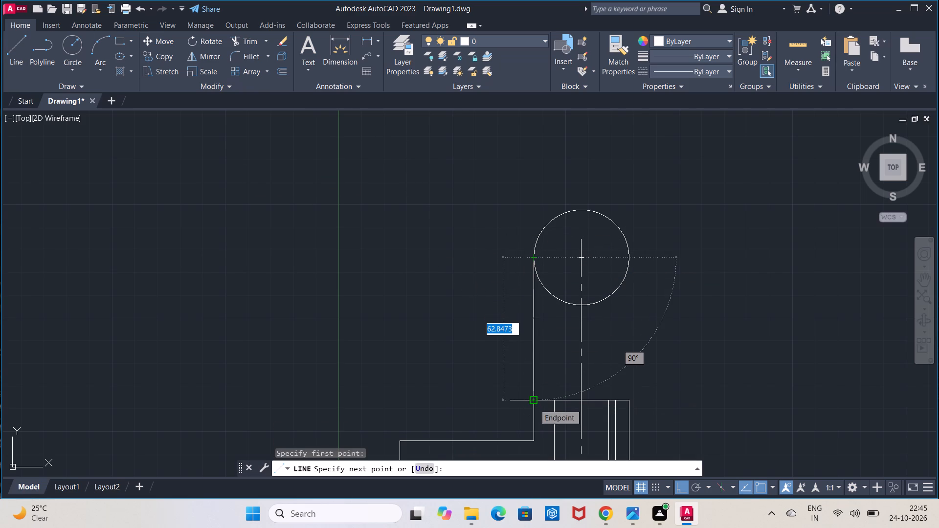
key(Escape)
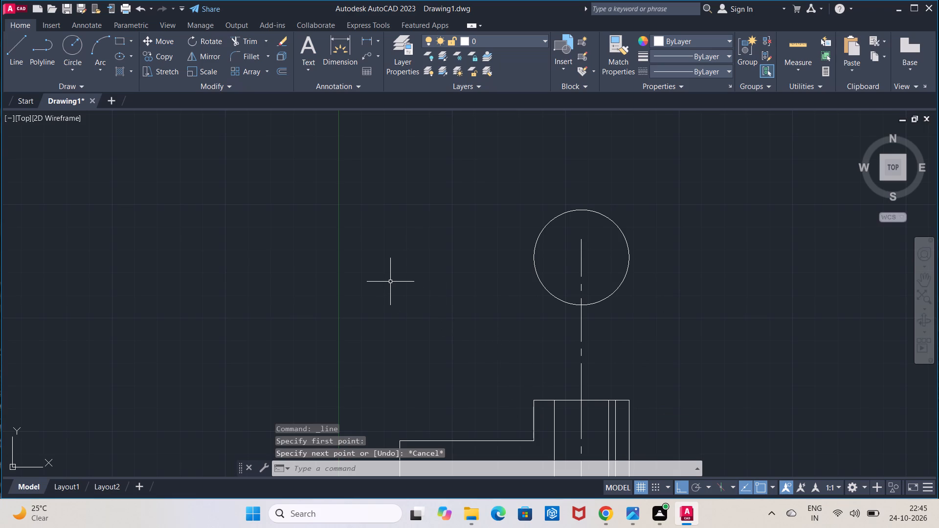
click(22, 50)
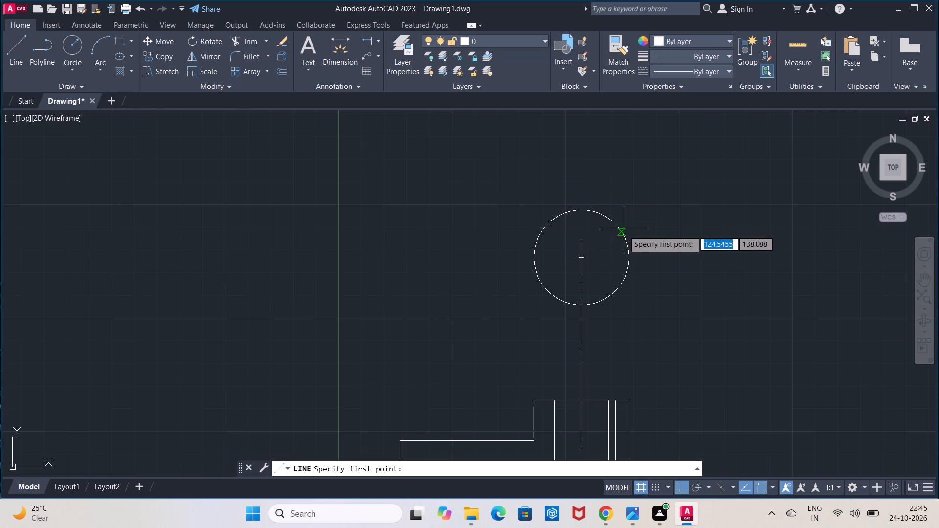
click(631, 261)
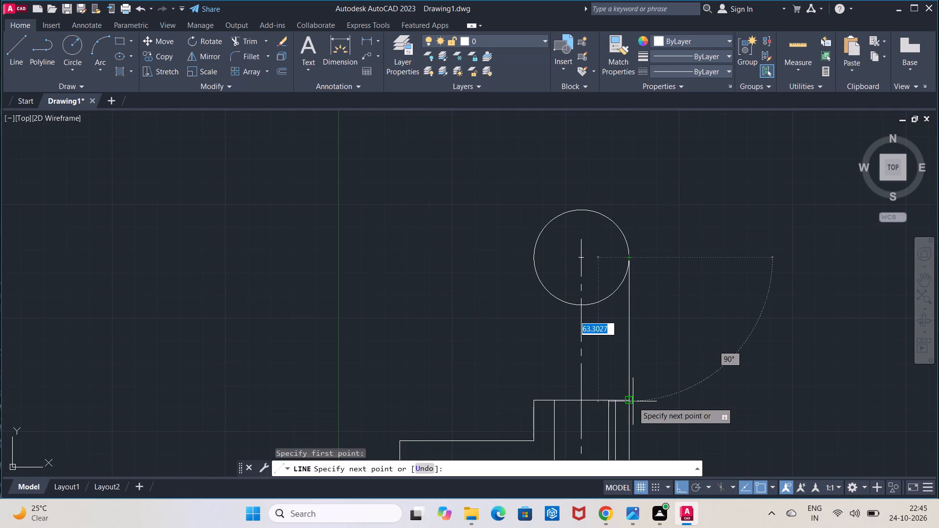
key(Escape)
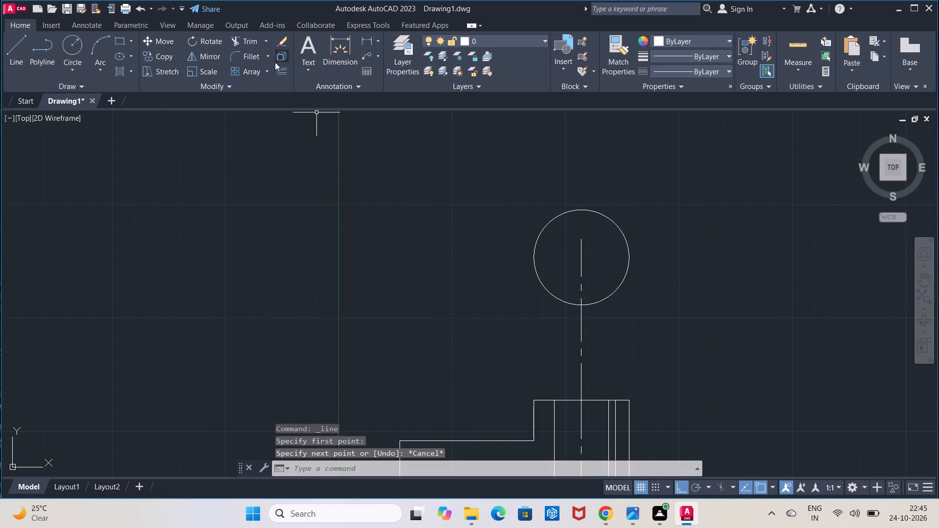
Trim away the part of the projected centerline between the circle and the collar's top edge.
click(247, 36)
drag(473, 359, 638, 355)
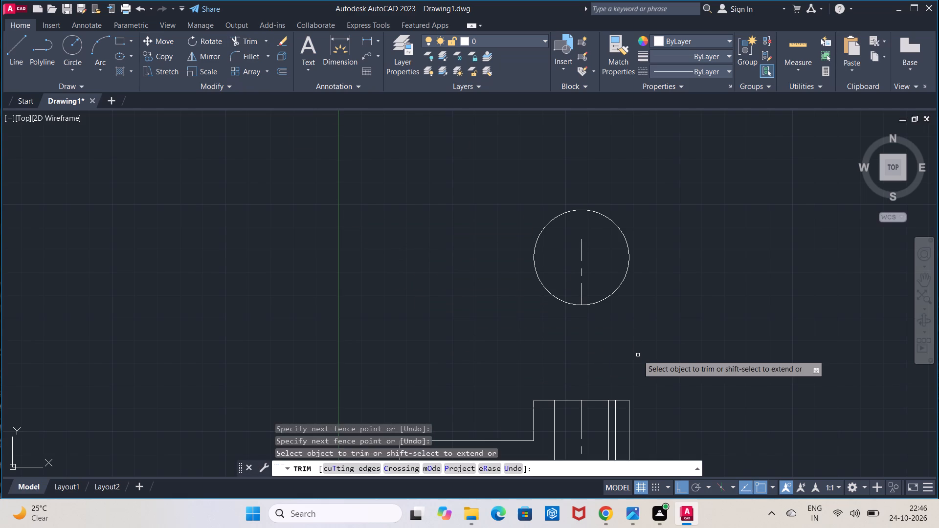
key(Escape)
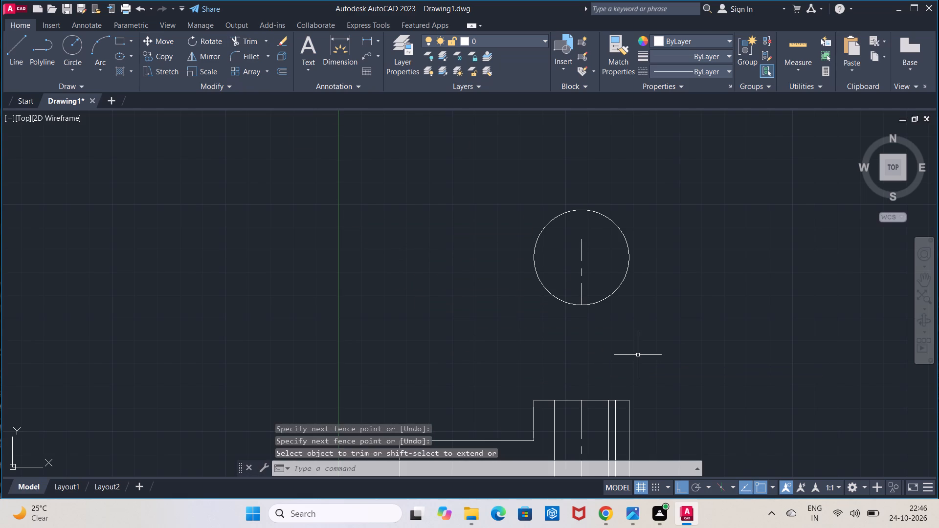
Extend the upper end of the centerline inside the circle to the top of the circle.
click(263, 40)
click(260, 81)
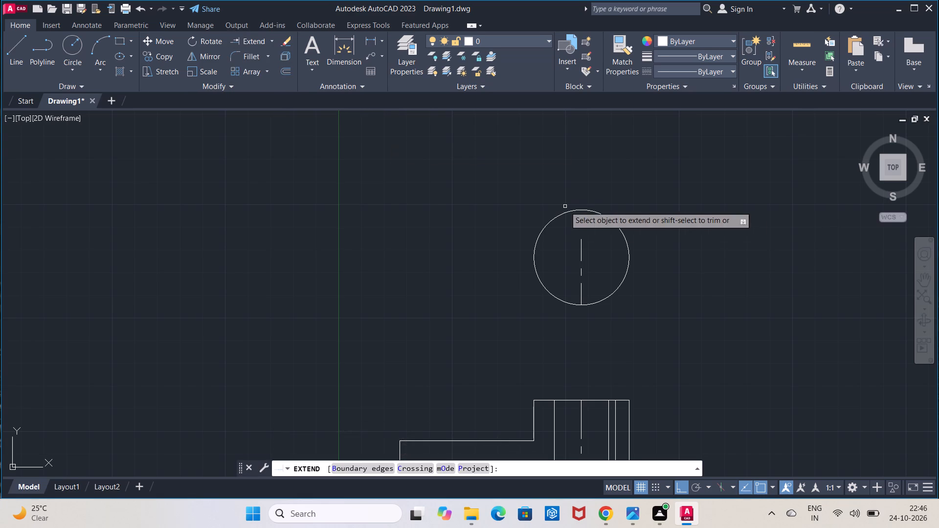
click(580, 246)
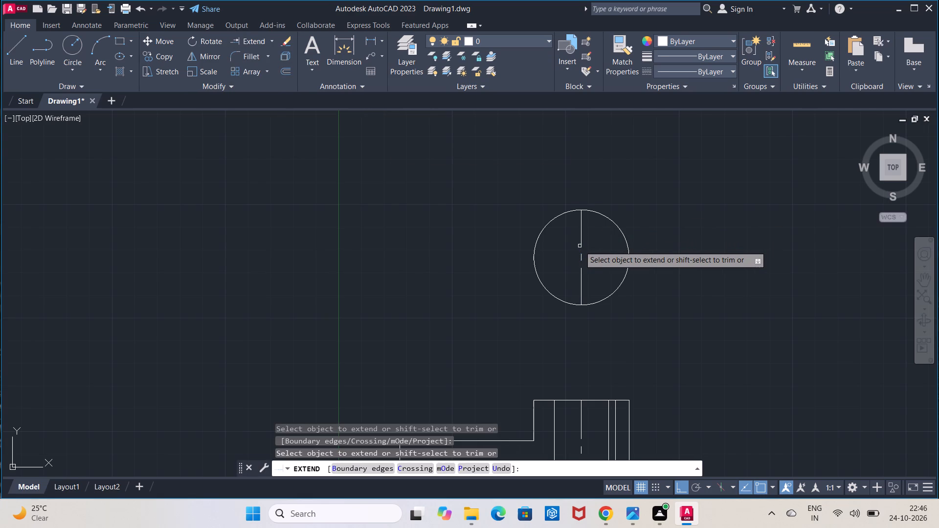
key(Escape)
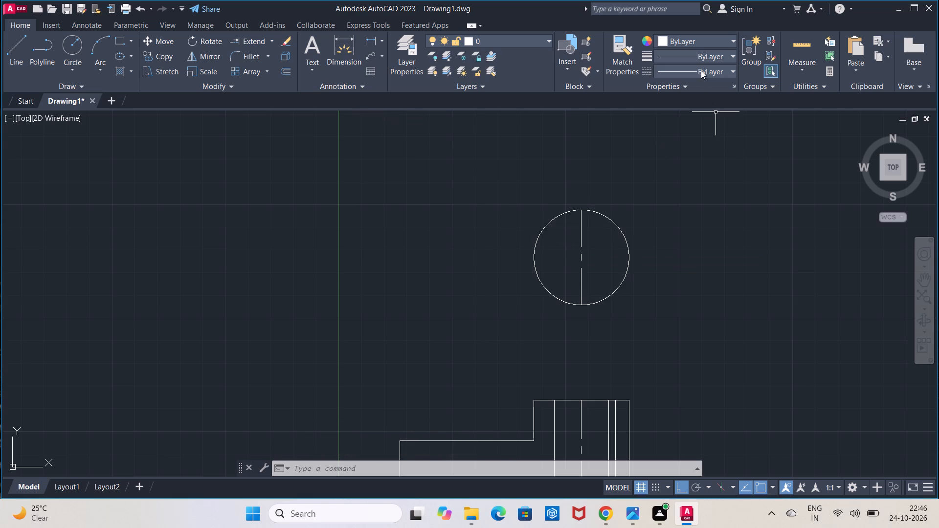
Draw a concentric circle of radius 12 mm inside the 21 mm radius circle for the bore.
click(70, 42)
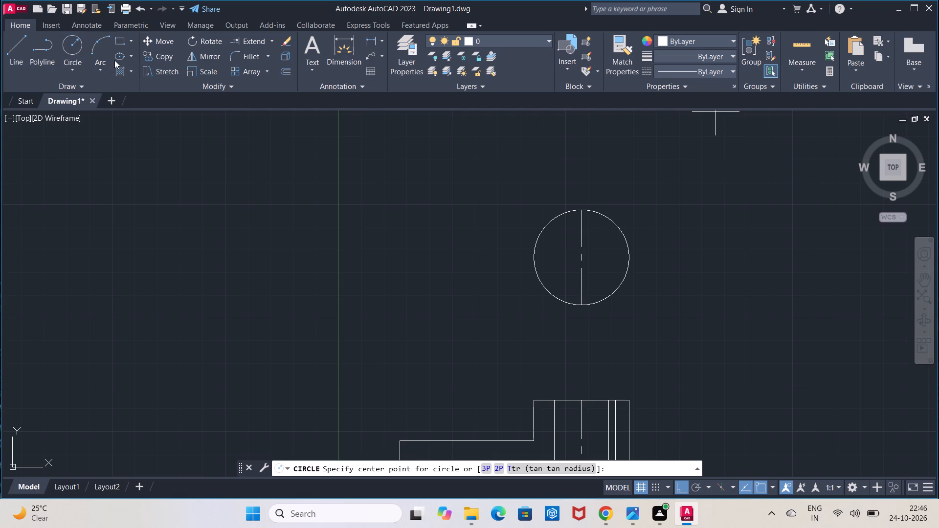
click(584, 257)
text(12)
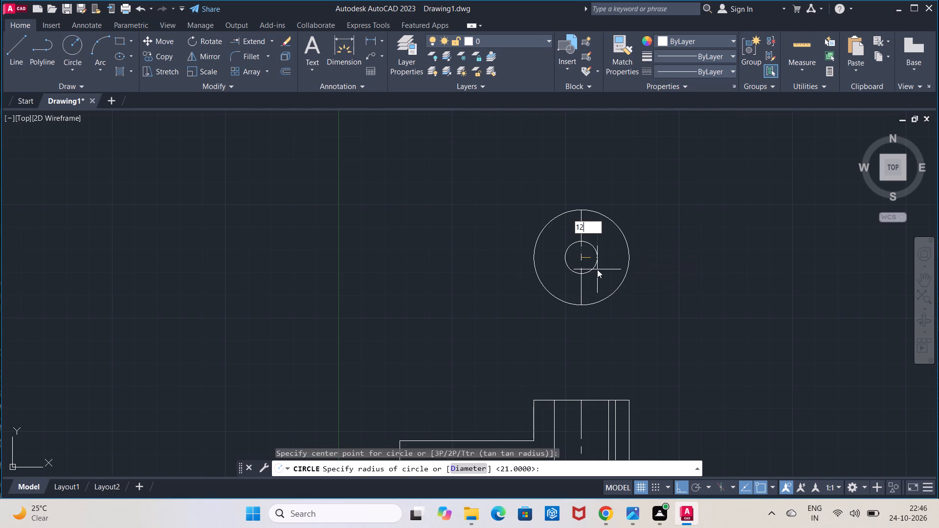
key(Return)
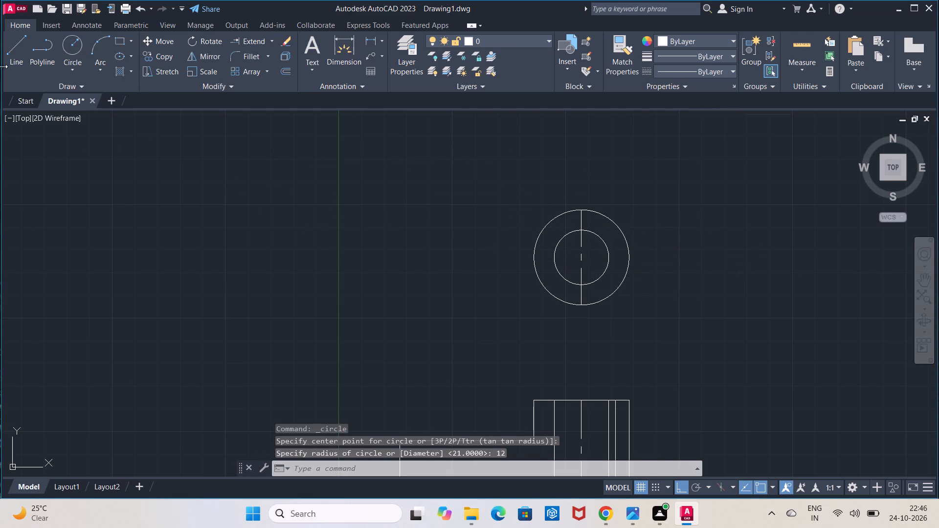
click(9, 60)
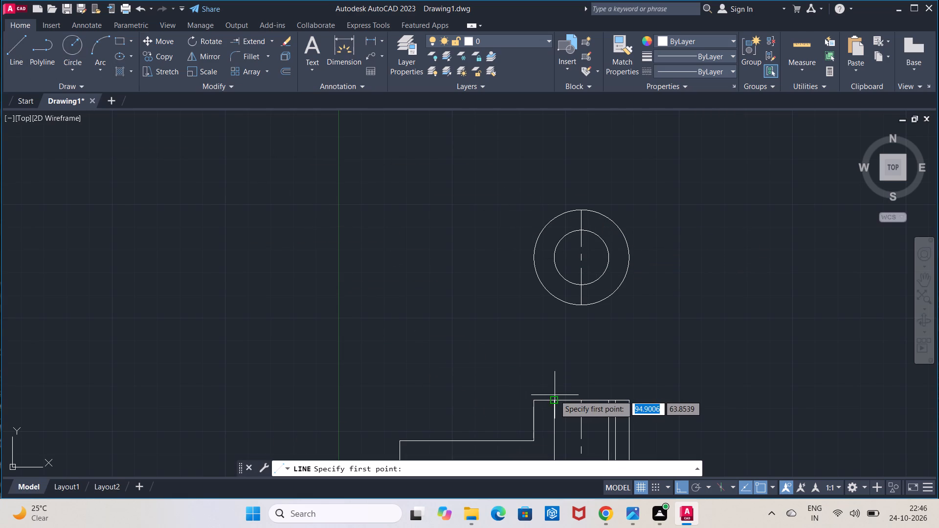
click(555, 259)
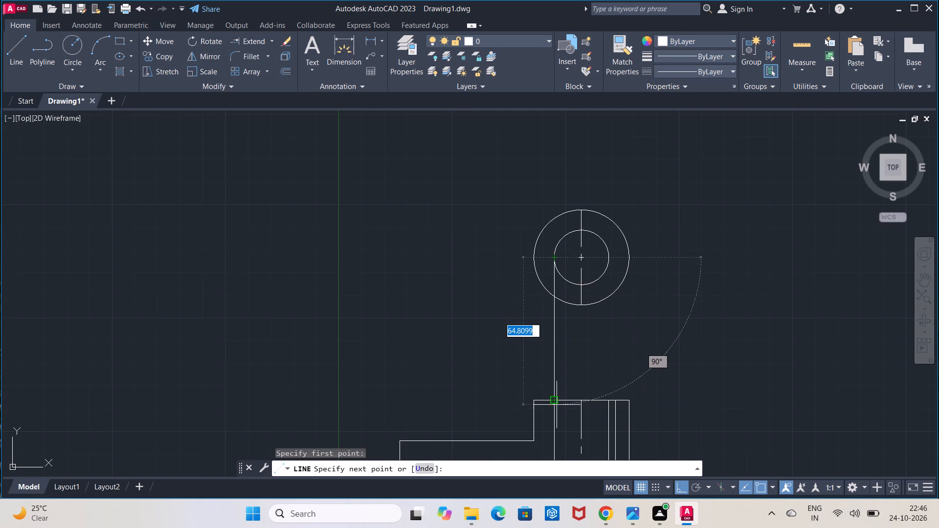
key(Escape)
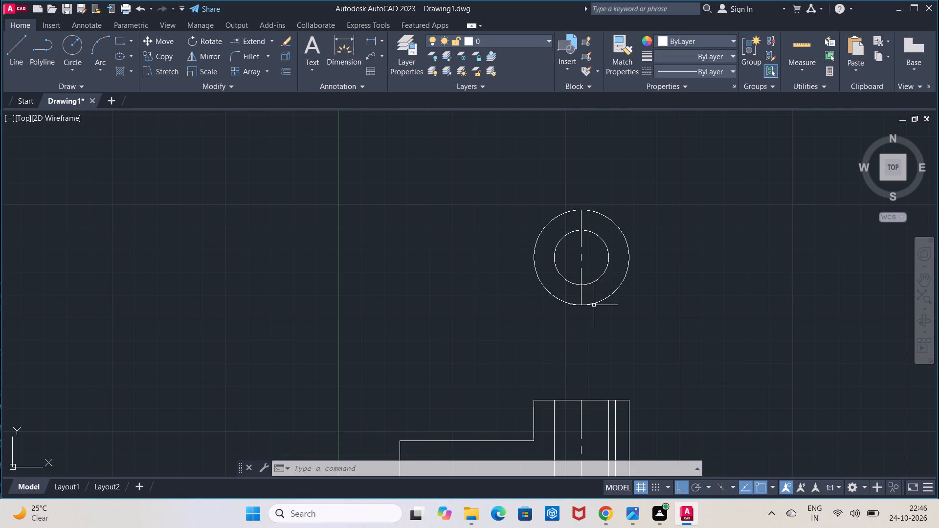
Draw a horizontal CENTER2-linetype line from the circles' centre to the right side of the 12 mm radius bore circle.
scroll(594, 305, up, 1)
middle_drag(594, 305, 463, 341)
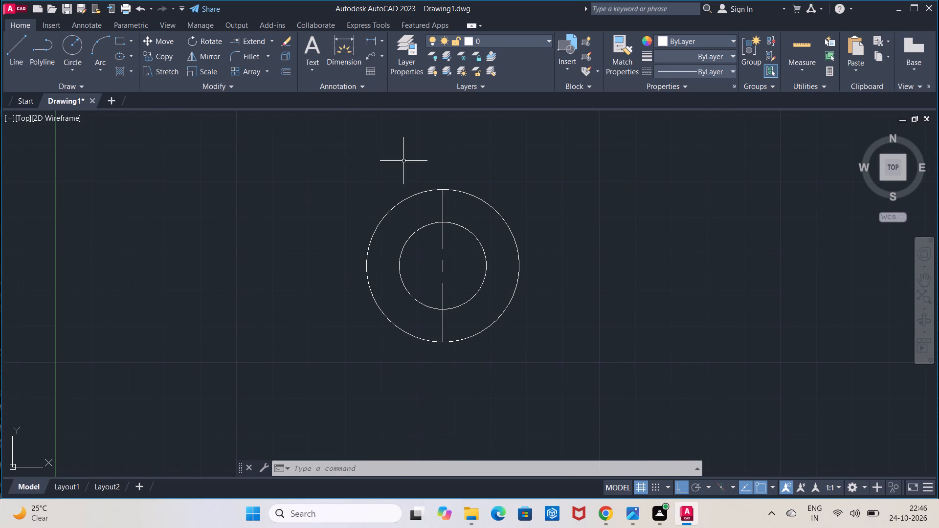
click(24, 60)
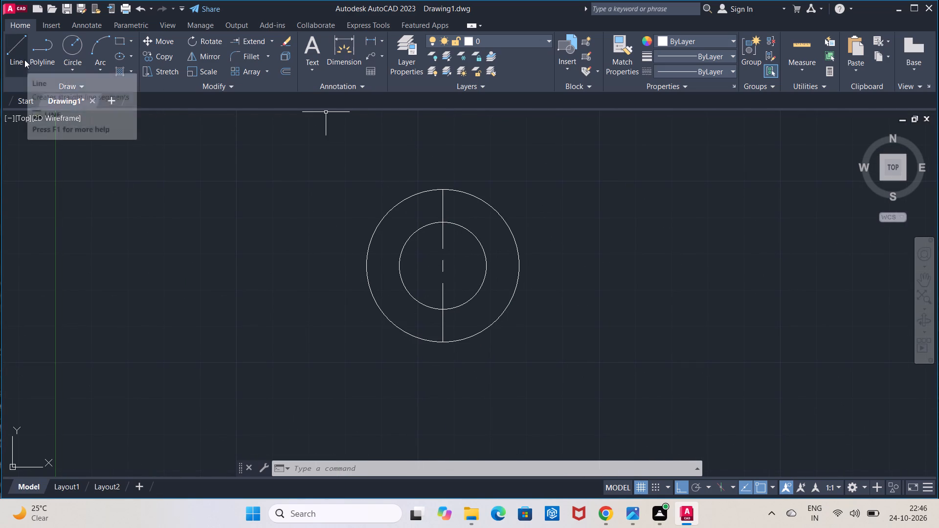
click(697, 74)
click(707, 108)
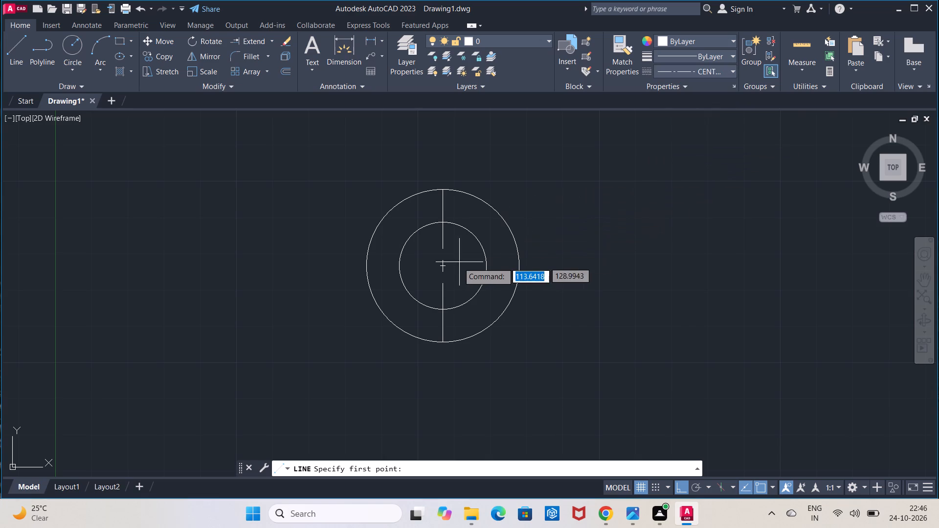
click(439, 267)
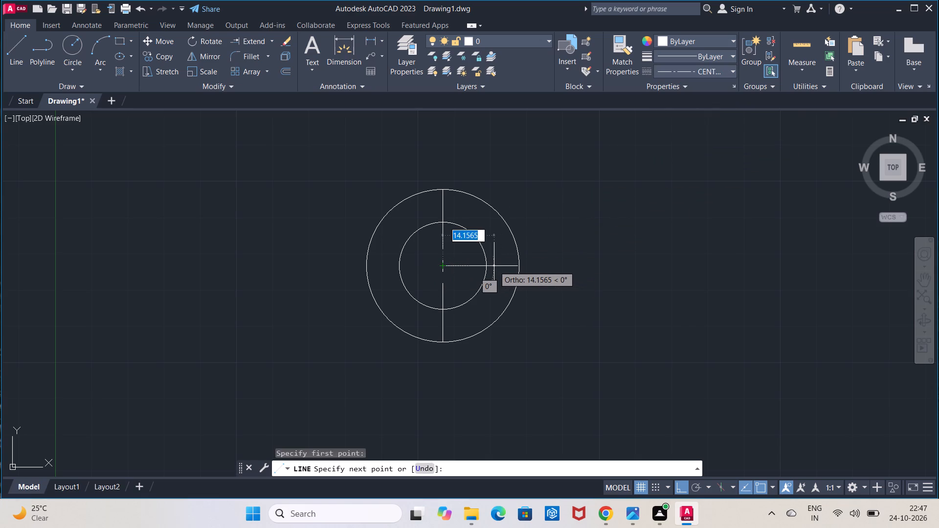
click(485, 266)
key(Escape)
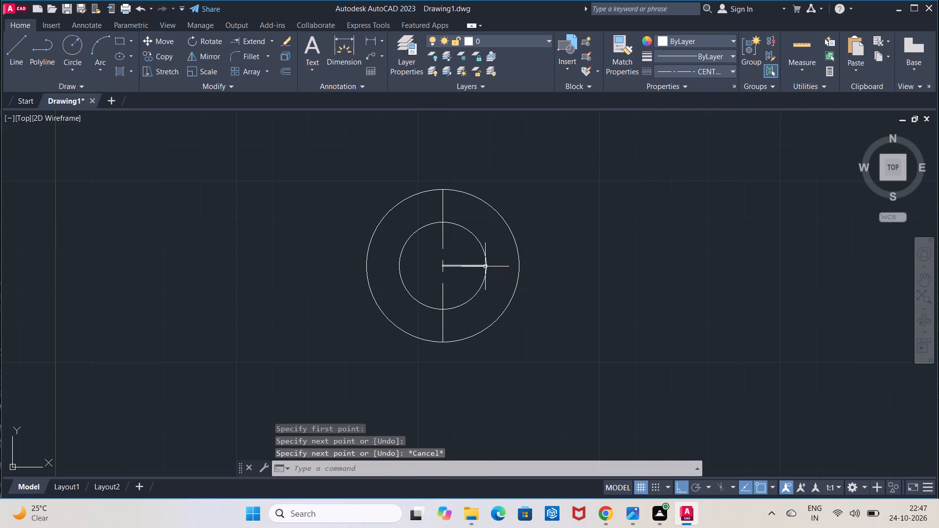
Extend the horizontal centerline to the outer circle and trim away its part inside the bore circle.
click(261, 46)
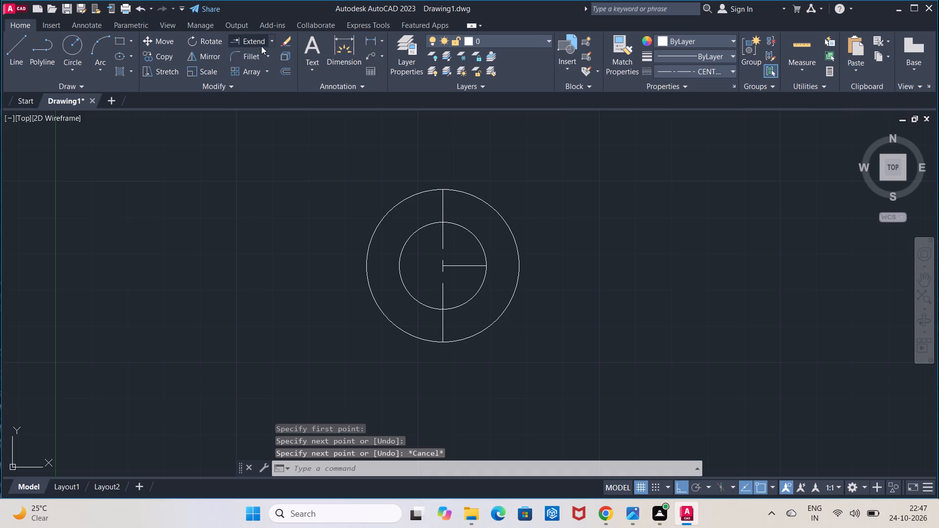
click(469, 267)
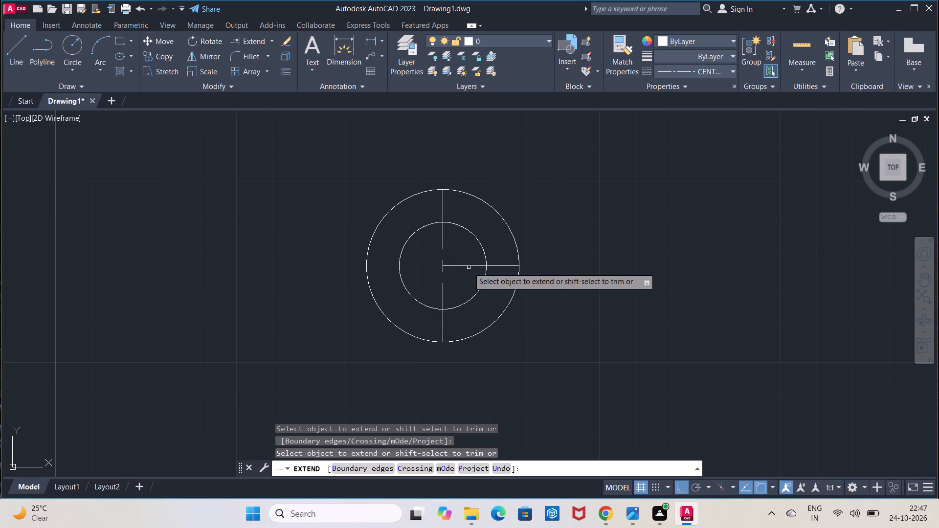
key(Escape)
scroll(468, 267, up, 1)
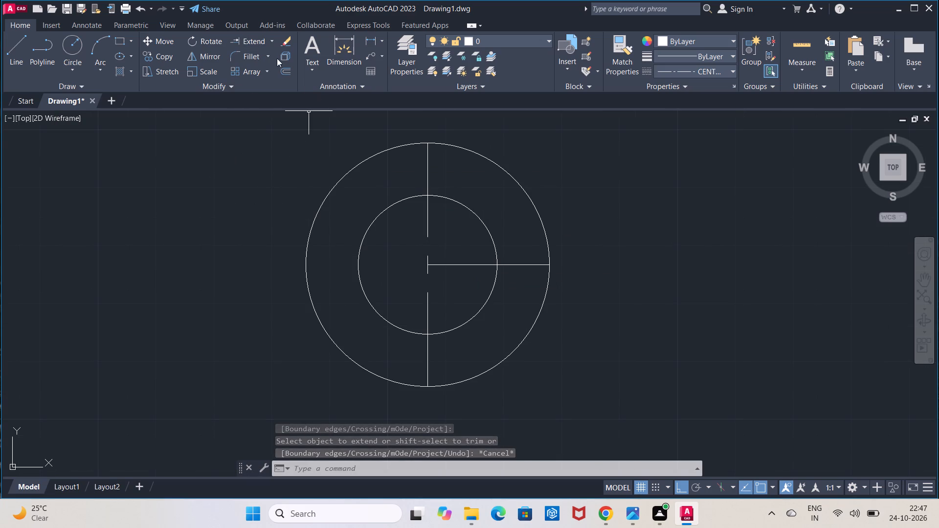
click(271, 42)
click(267, 67)
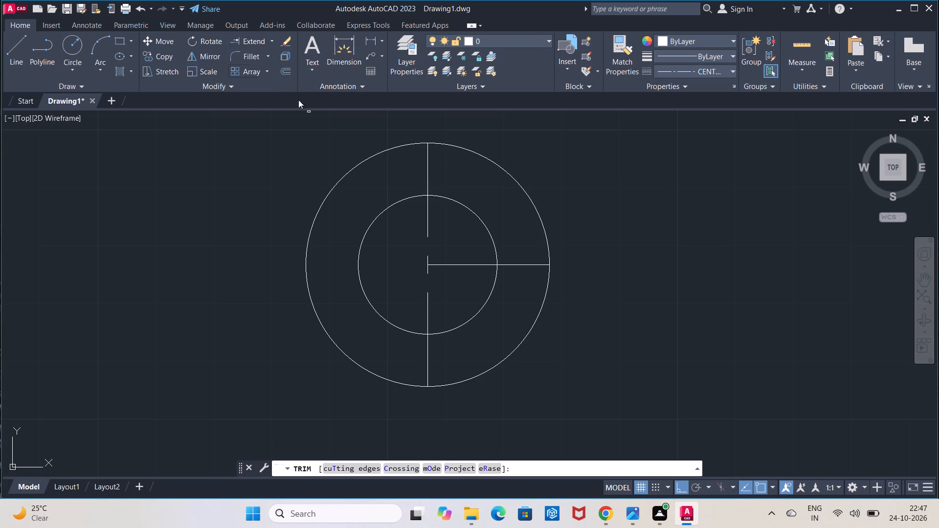
click(451, 265)
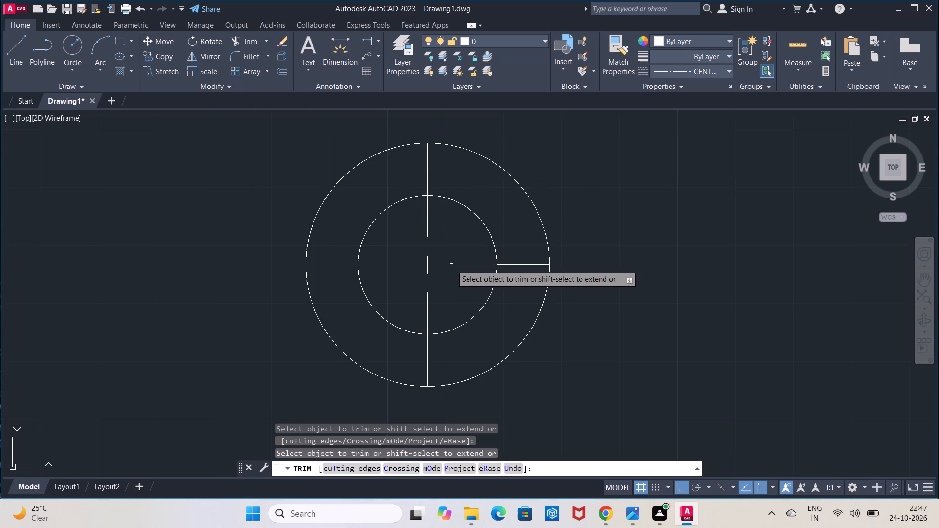
key(Escape)
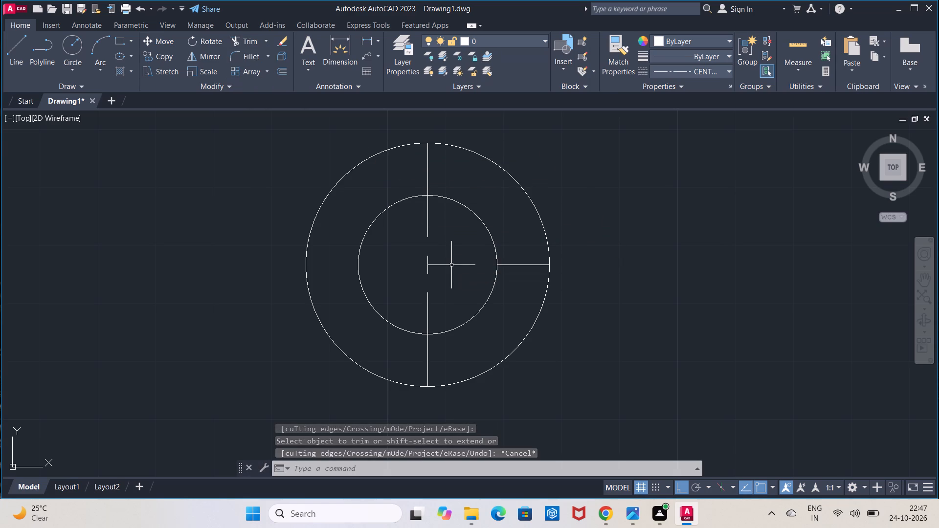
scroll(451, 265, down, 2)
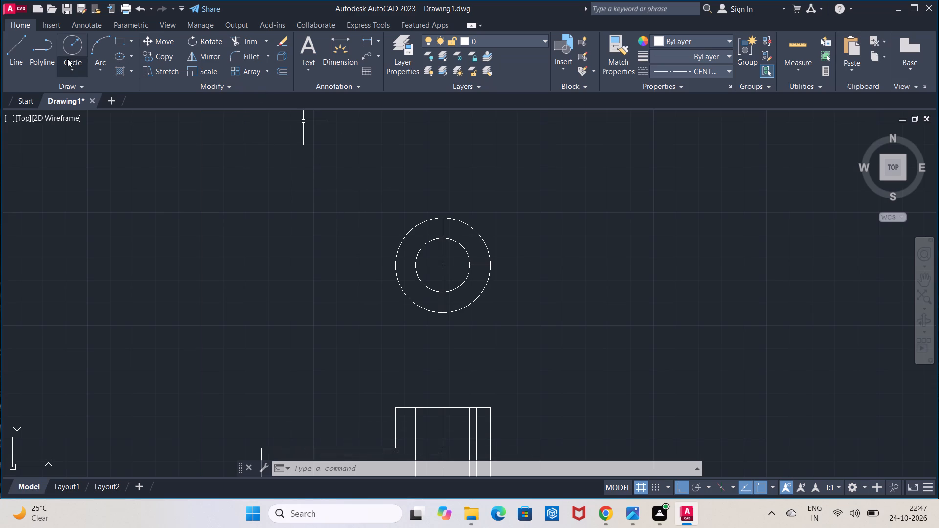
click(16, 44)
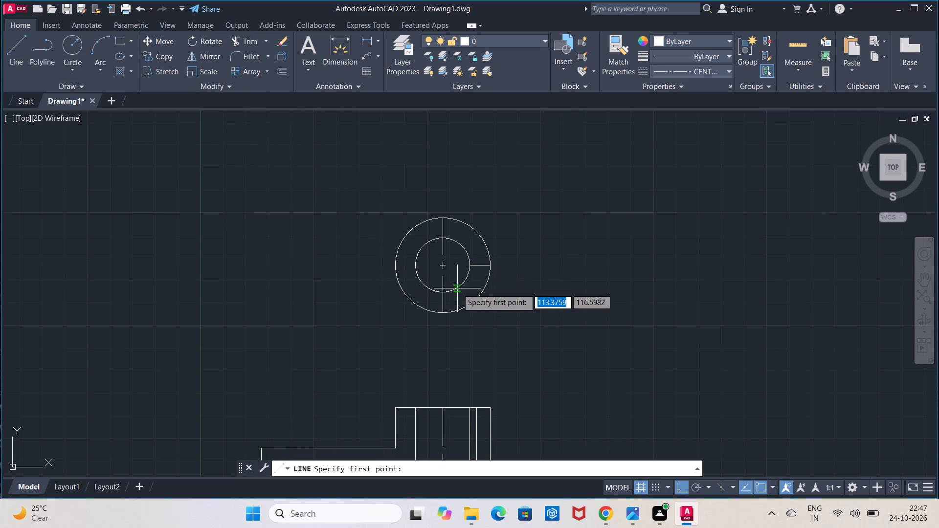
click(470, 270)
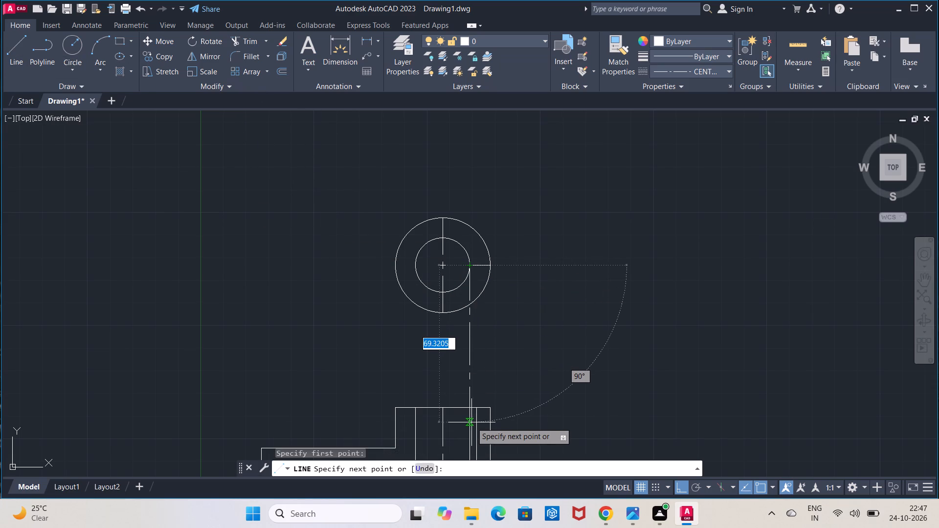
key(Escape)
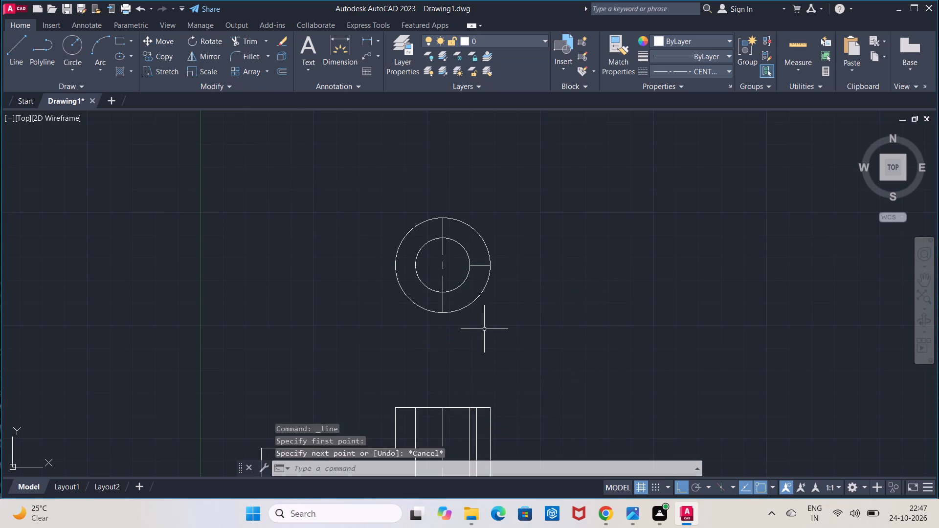
Restore the ByLayer linetype and offset the short horizontal line between the two circles by 3 mm, both above and below.
click(666, 75)
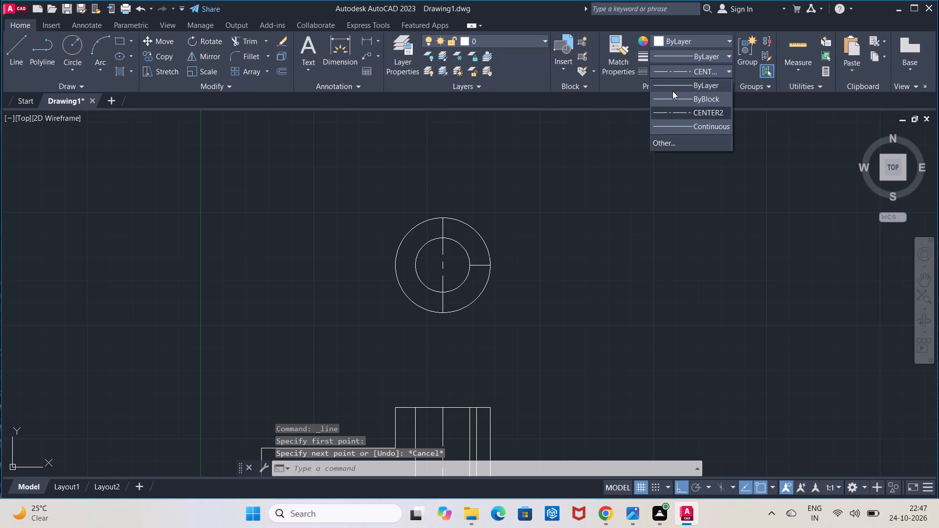
click(673, 90)
scroll(532, 247, up, 1)
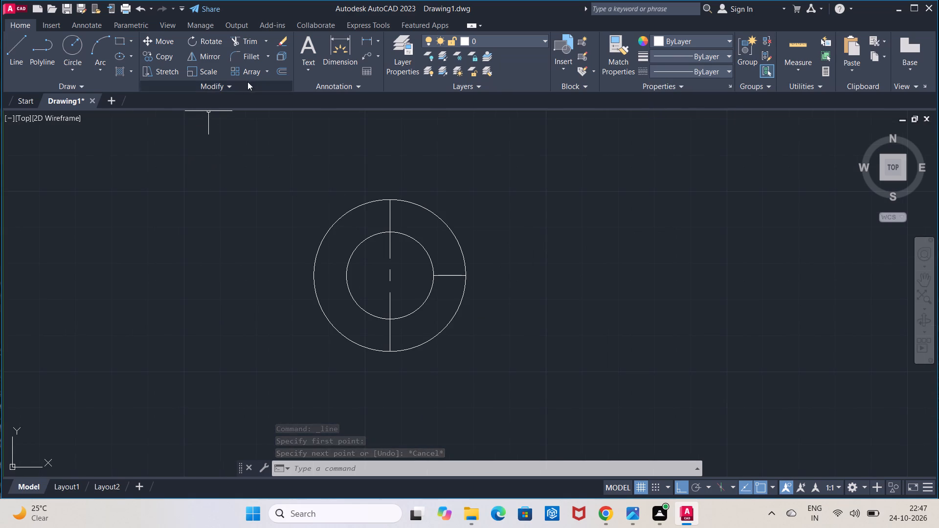
click(280, 69)
click(452, 275)
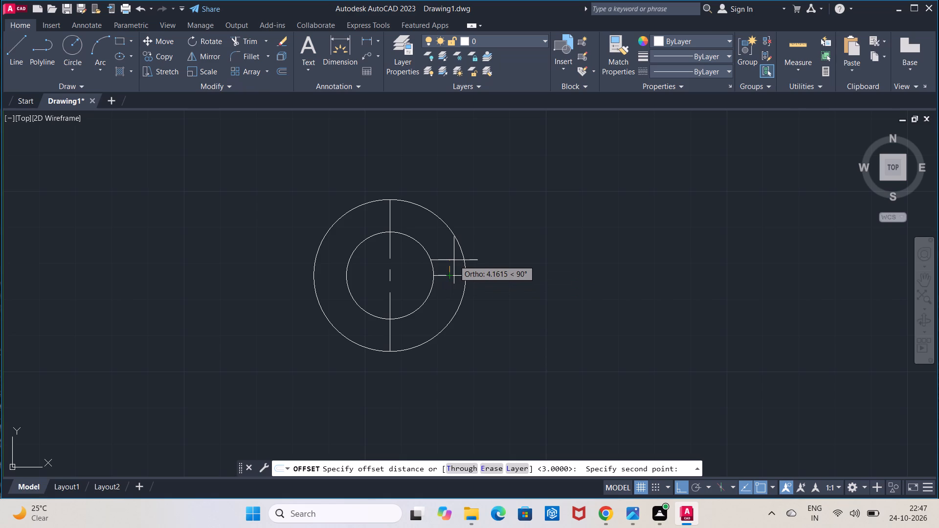
key(3)
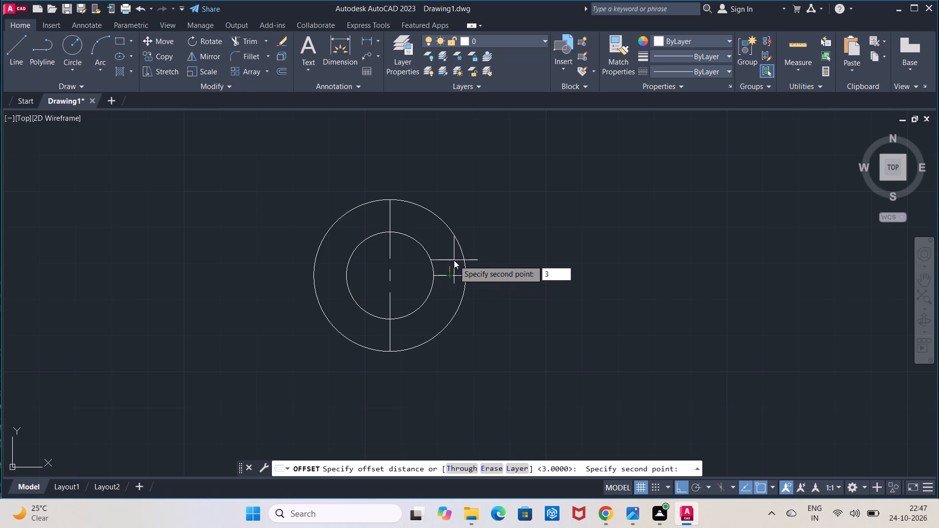
key(Return)
click(442, 274)
click(444, 265)
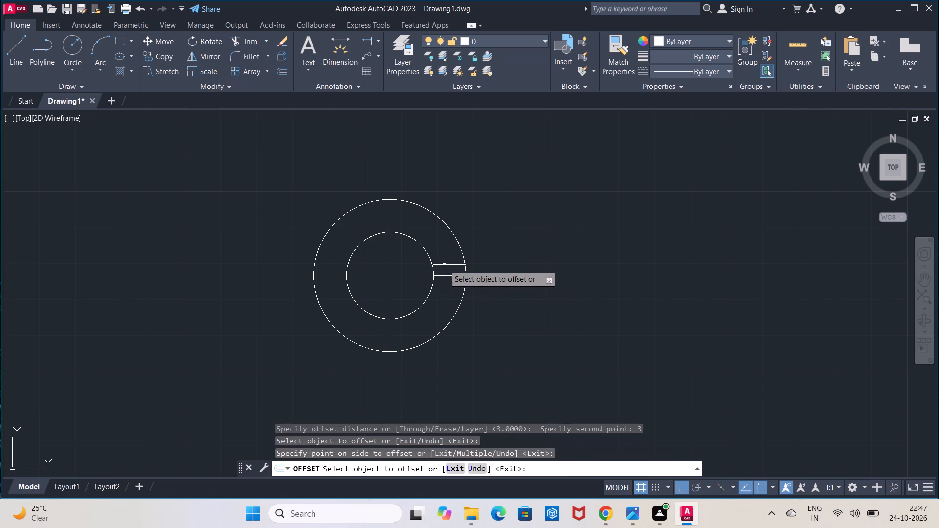
click(444, 277)
click(441, 288)
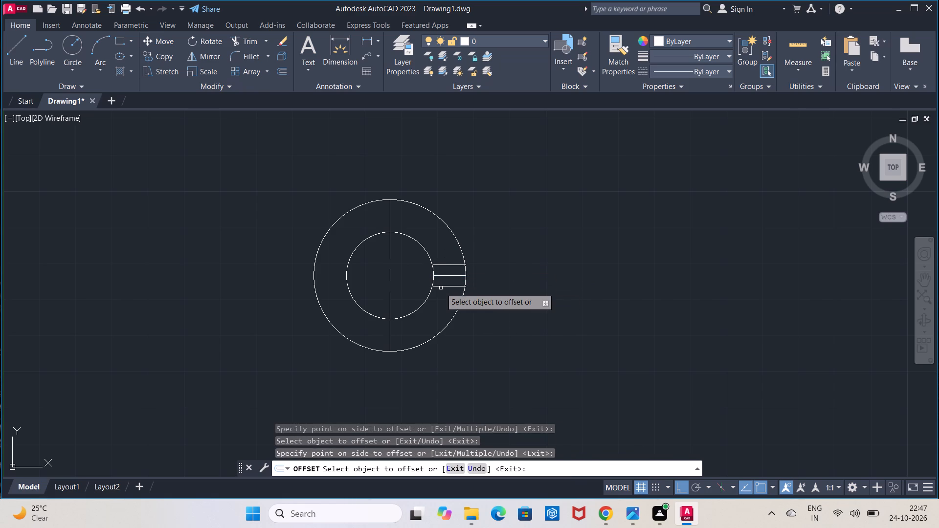
key(Escape)
Offset the circles' vertical centerline 15 mm to the right.
scroll(441, 288, up, 1)
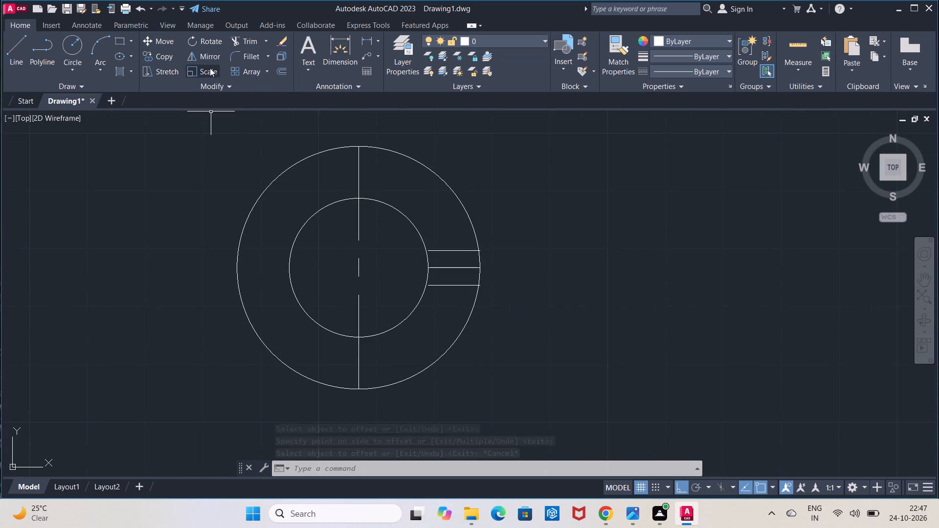
click(278, 68)
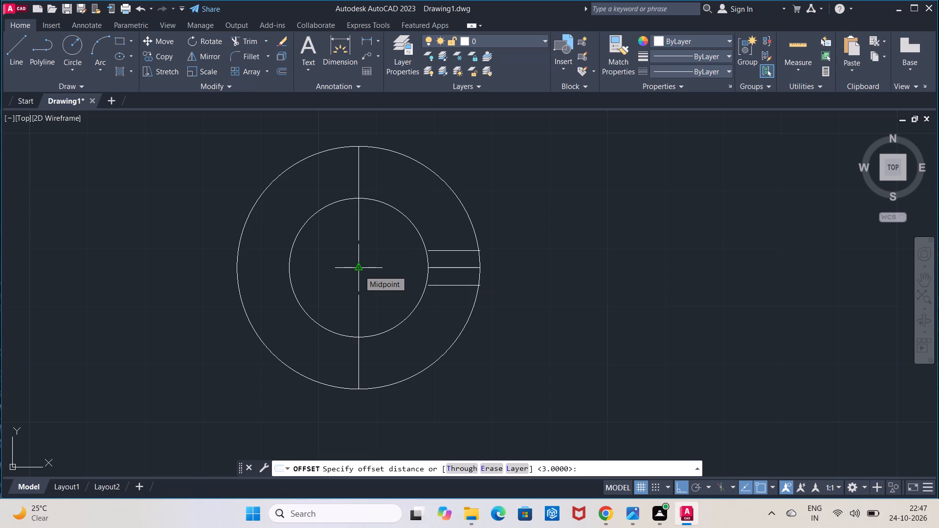
click(359, 270)
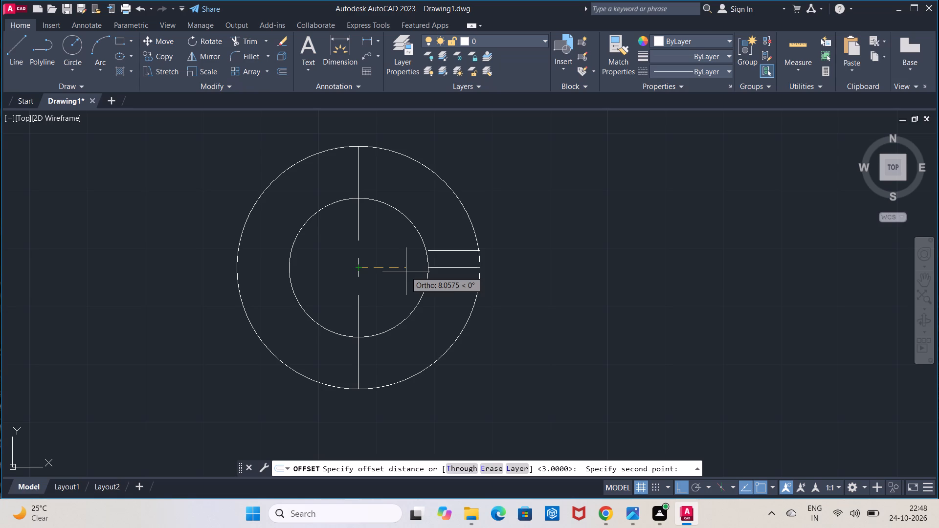
text(15)
key(Return)
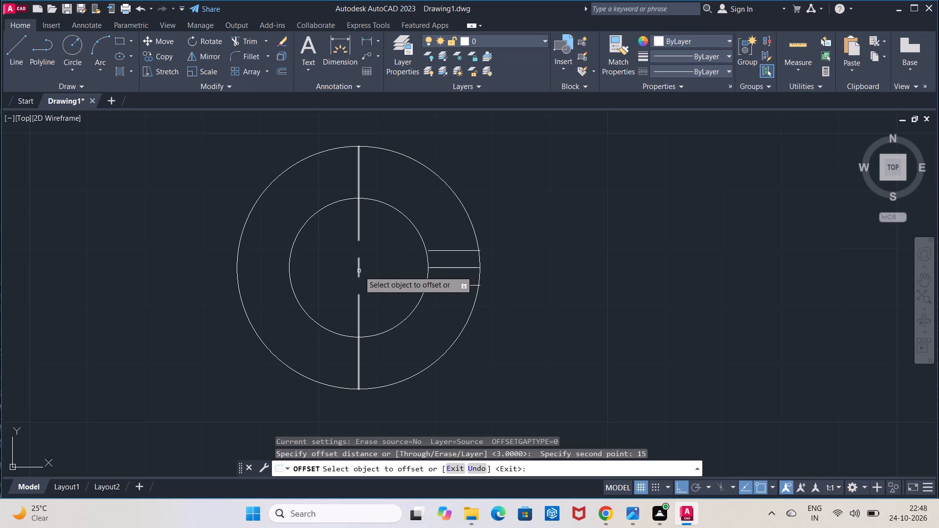
click(359, 271)
click(388, 265)
key(Escape)
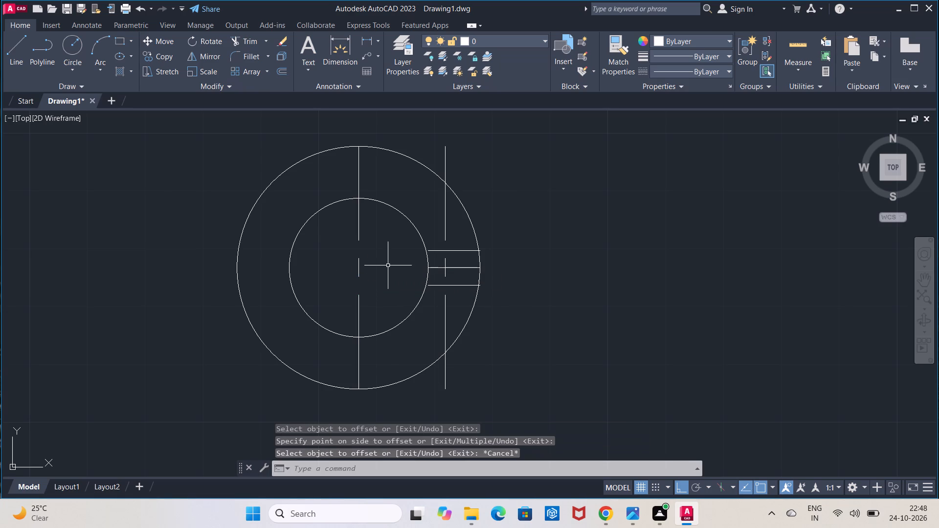
Trim the offset vertical line so only the part between the two outer slot lines is left.
scroll(388, 265, up, 1)
scroll(388, 265, down, 1)
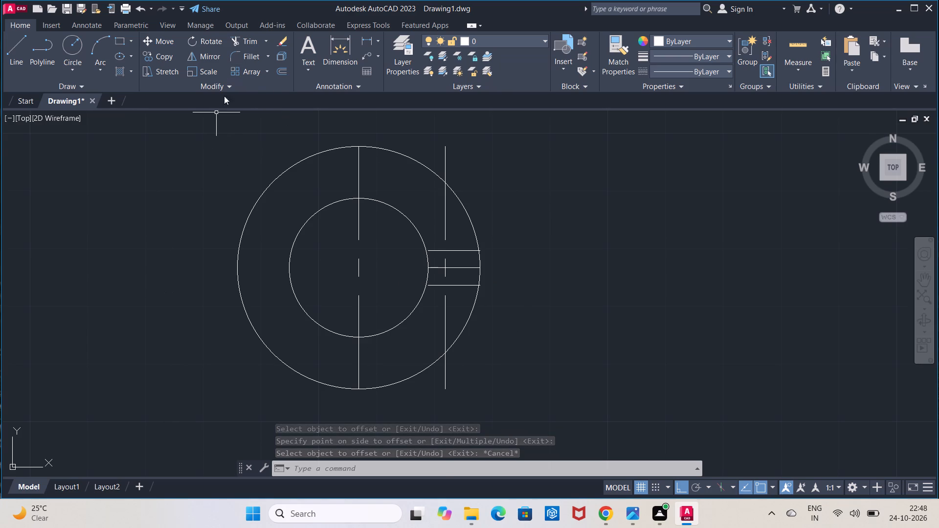
click(250, 42)
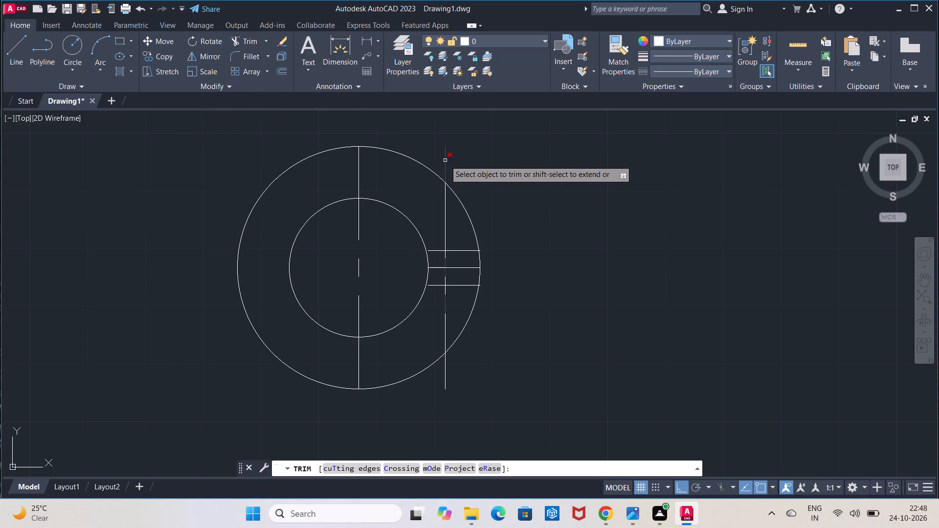
click(445, 160)
click(445, 330)
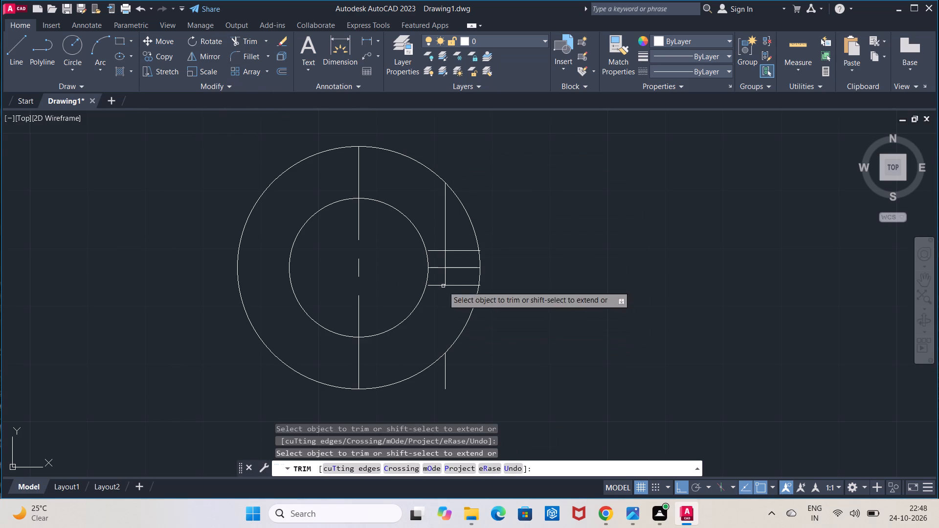
click(446, 231)
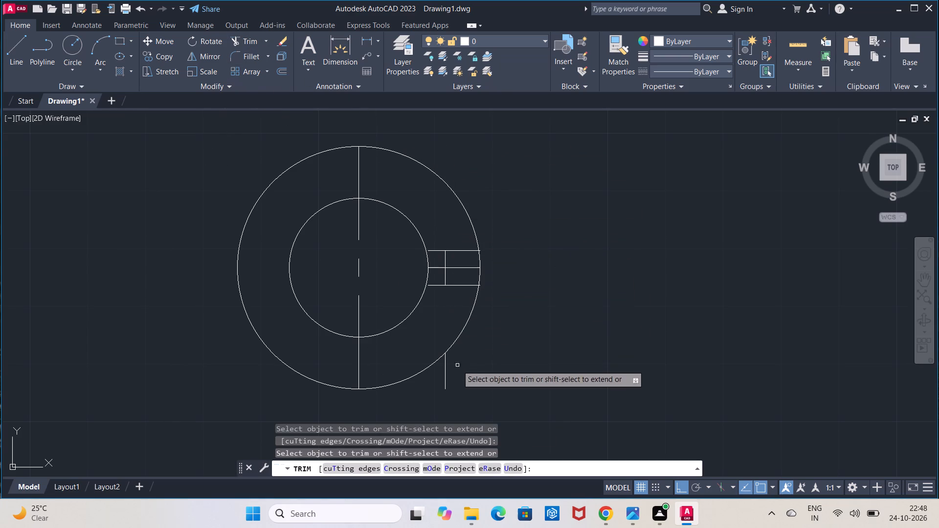
click(446, 376)
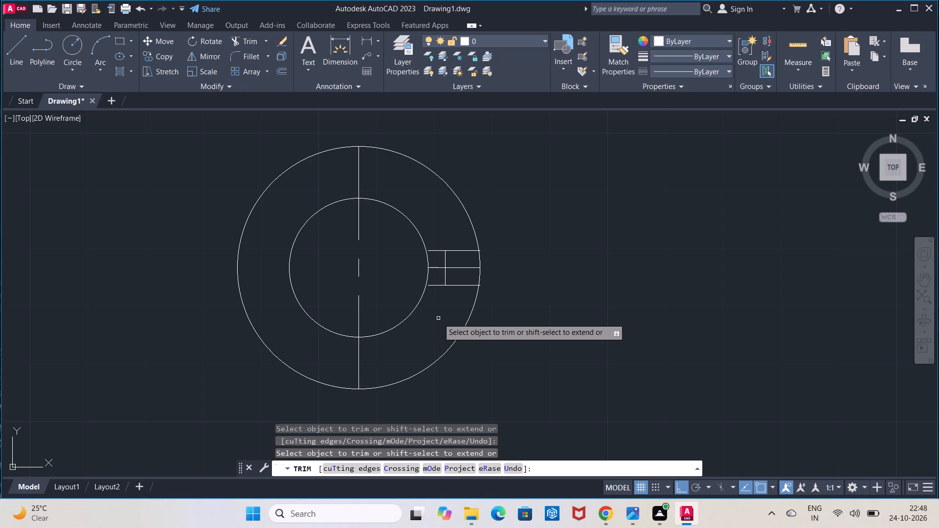
key(Escape)
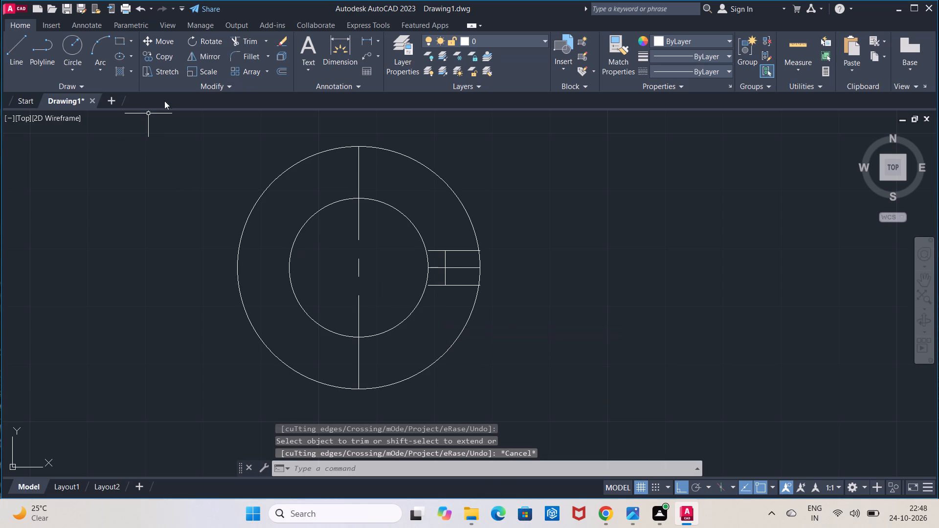
Extend the upper and lower slot lines inward to the bore circle.
click(263, 43)
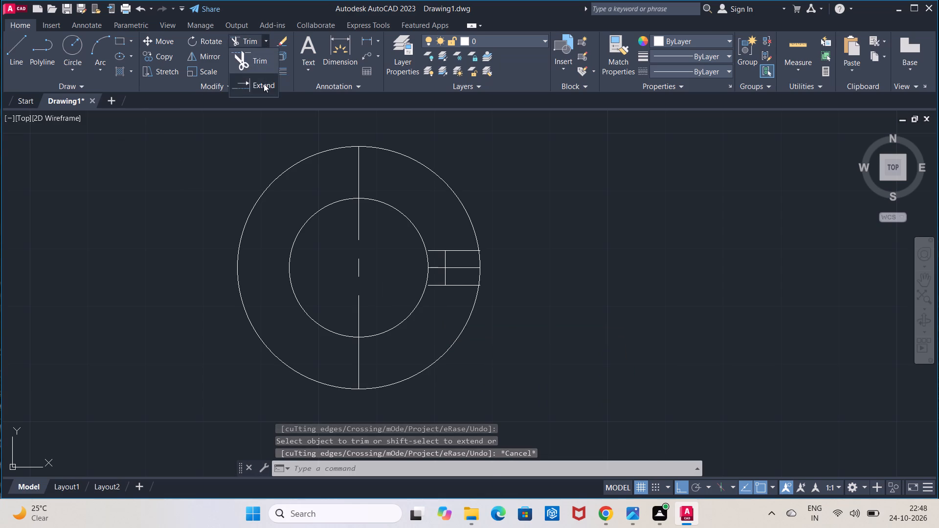
click(264, 84)
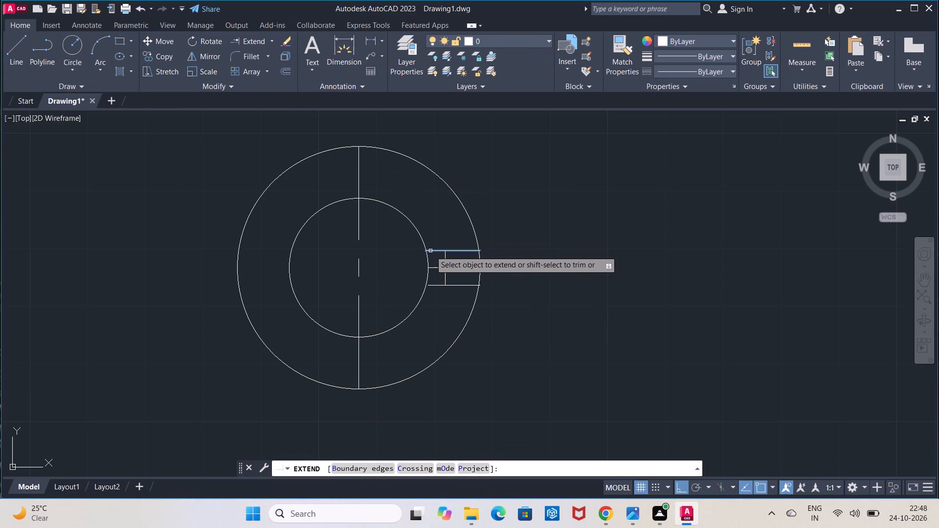
click(430, 251)
click(436, 286)
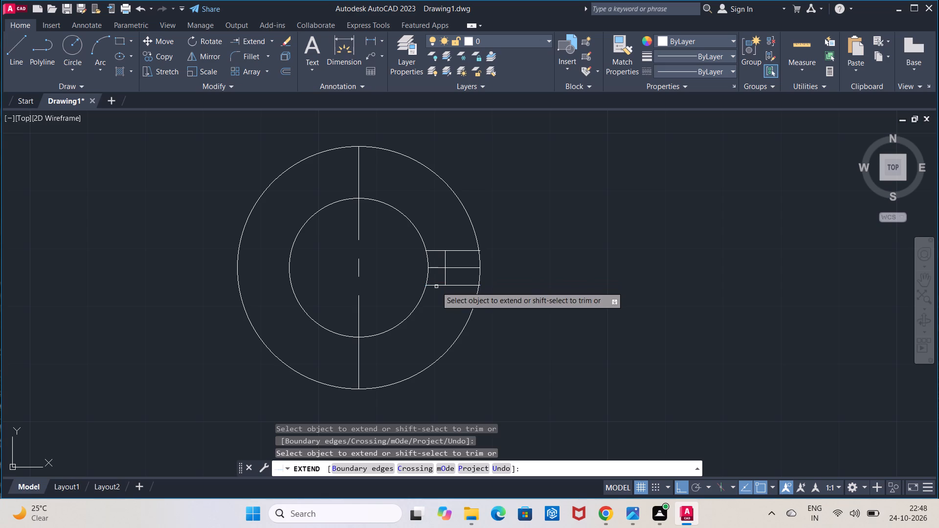
Trim the ends of the upper and lower slot lines that overhang the outer circle.
key(Escape)
scroll(505, 297, up, 1)
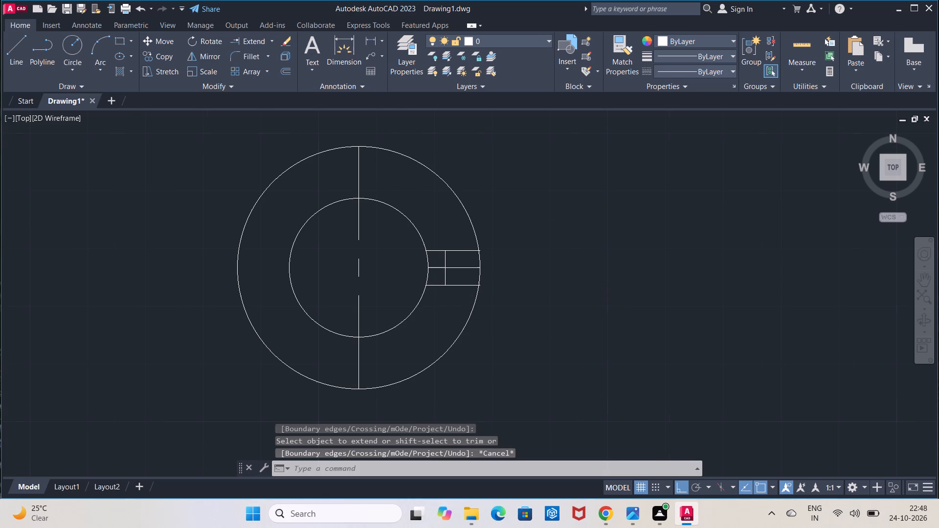
click(273, 41)
click(271, 52)
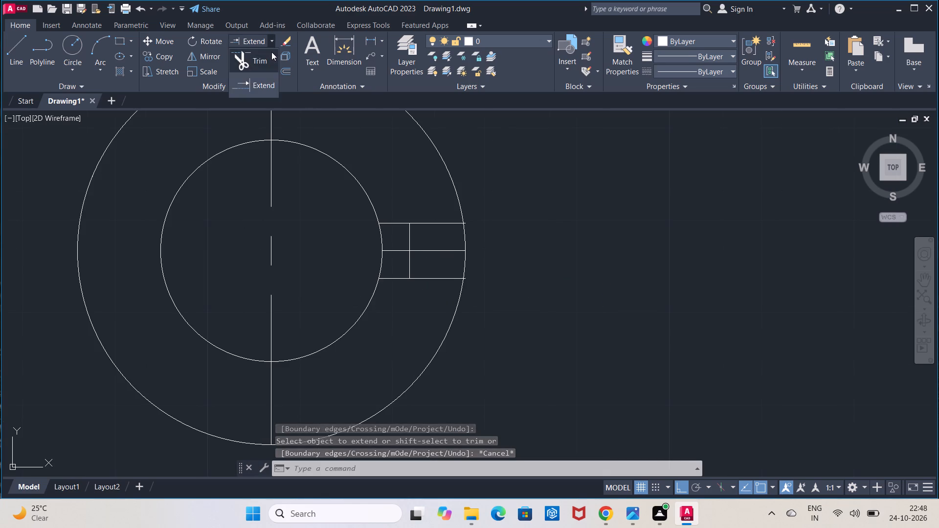
click(466, 221)
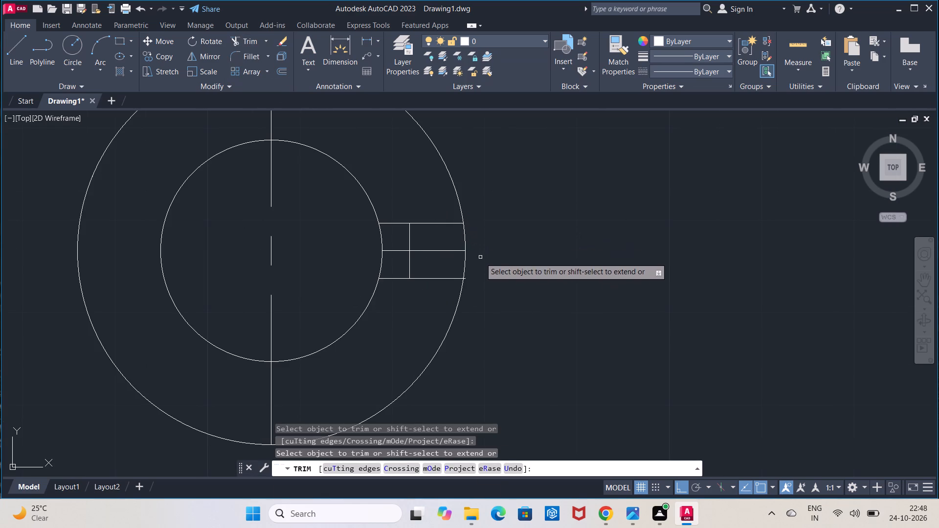
click(467, 279)
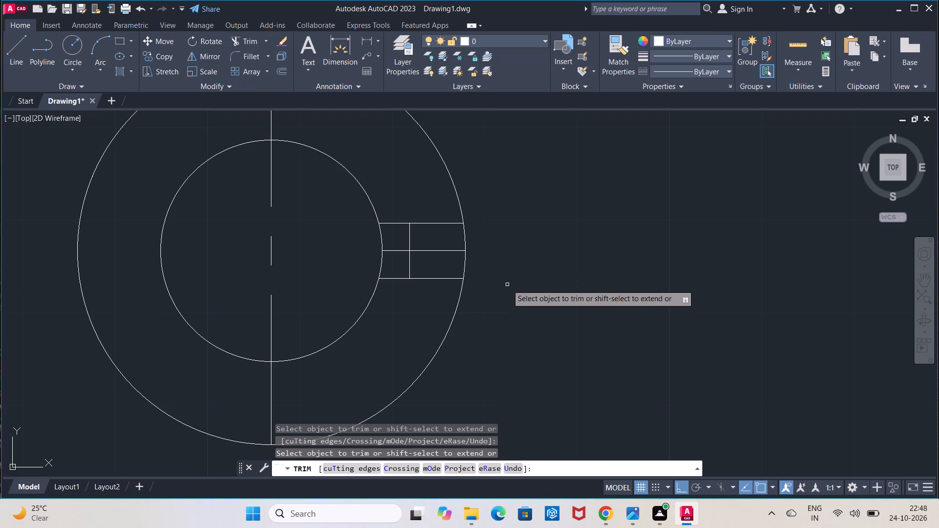
key(Escape)
scroll(507, 285, down, 1)
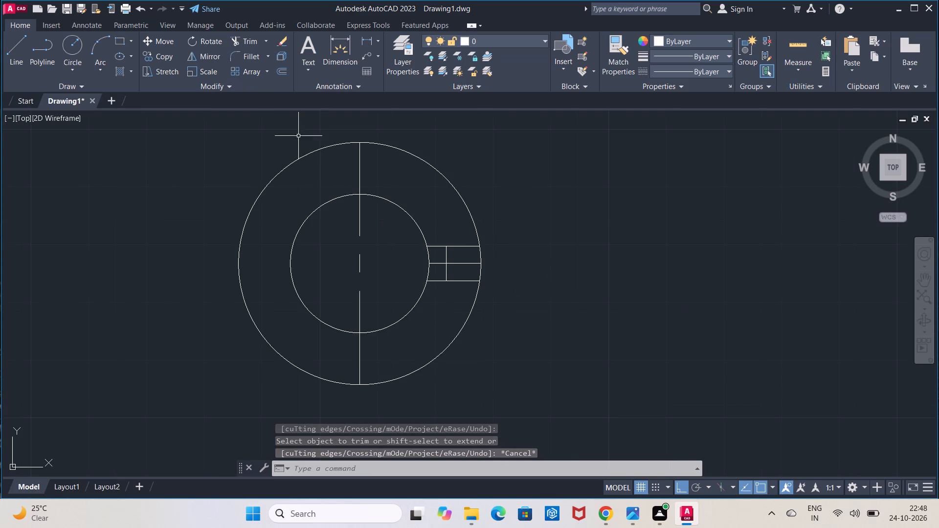
Trim all three horizontal slot lines between the short vertical line and the outer circle.
click(255, 40)
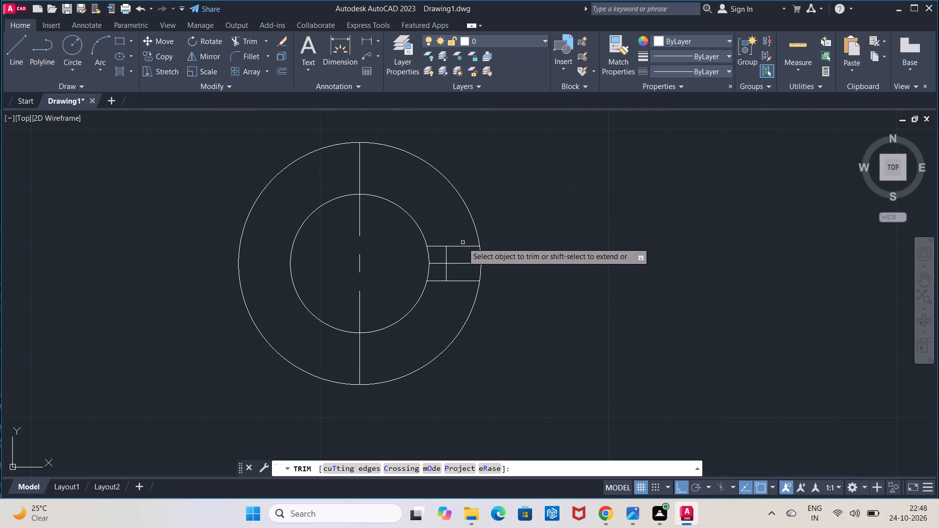
click(463, 247)
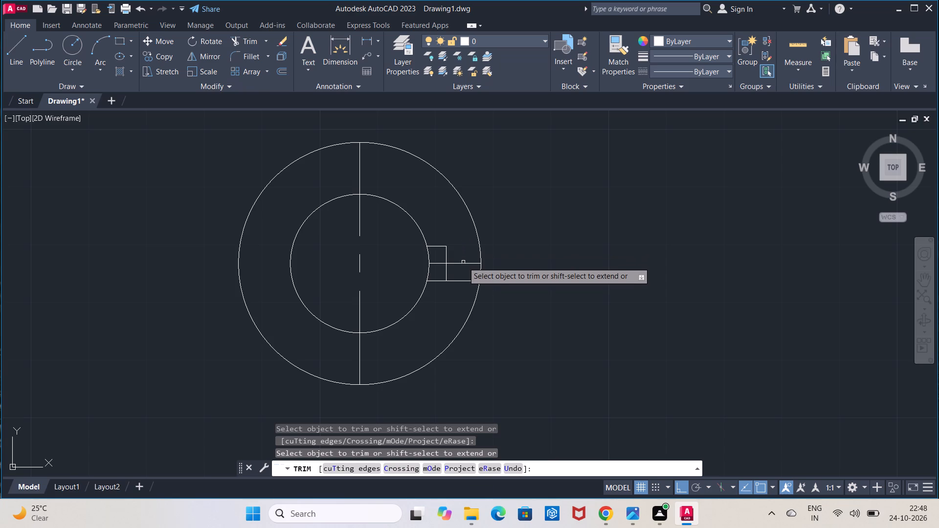
click(463, 265)
click(461, 280)
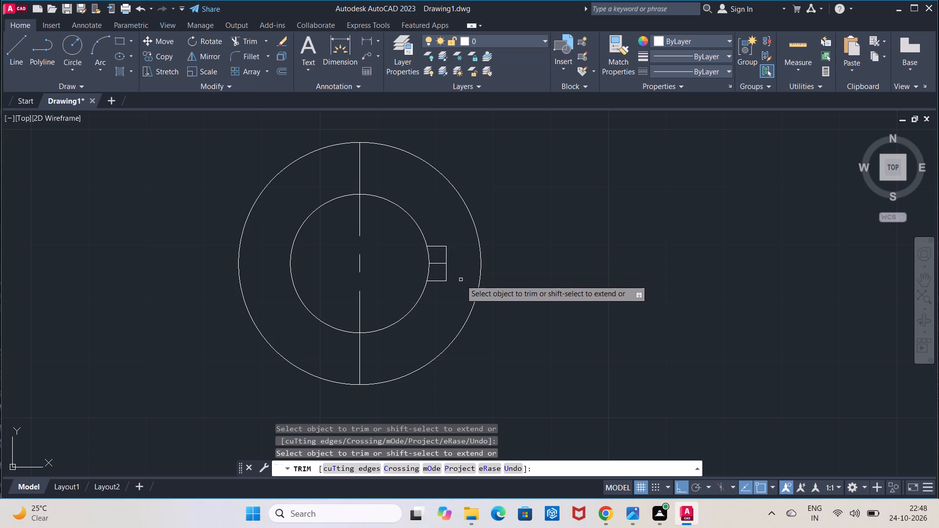
key(Escape)
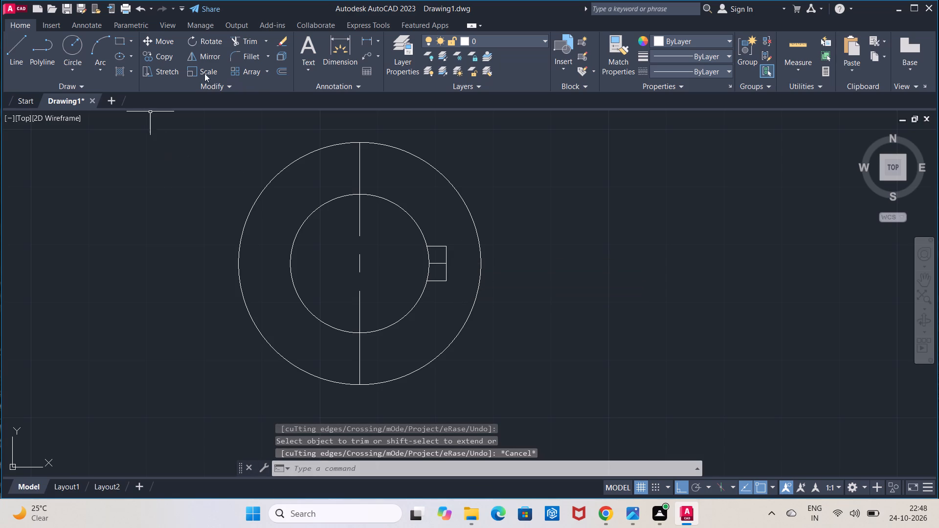
Extend the horizontal centerline leftward through the bore circle to the far side of the outer circle.
click(269, 44)
click(257, 89)
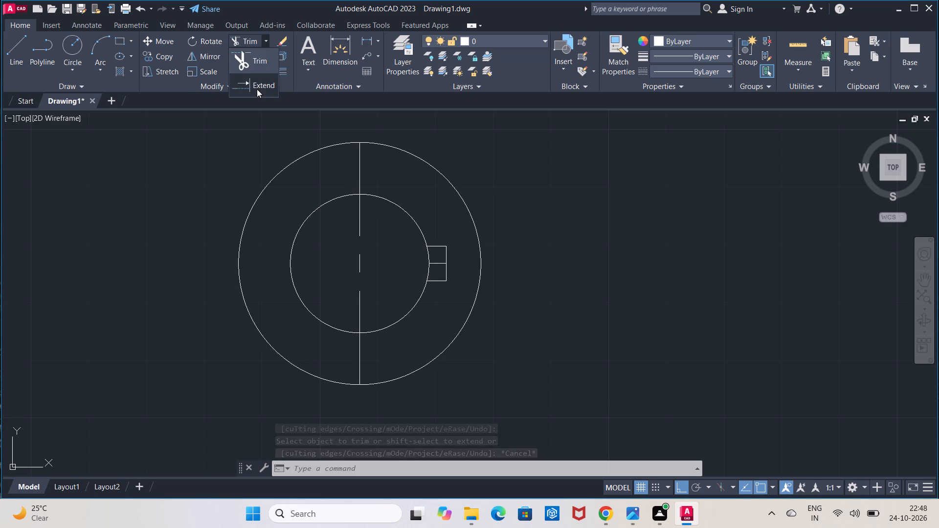
click(433, 265)
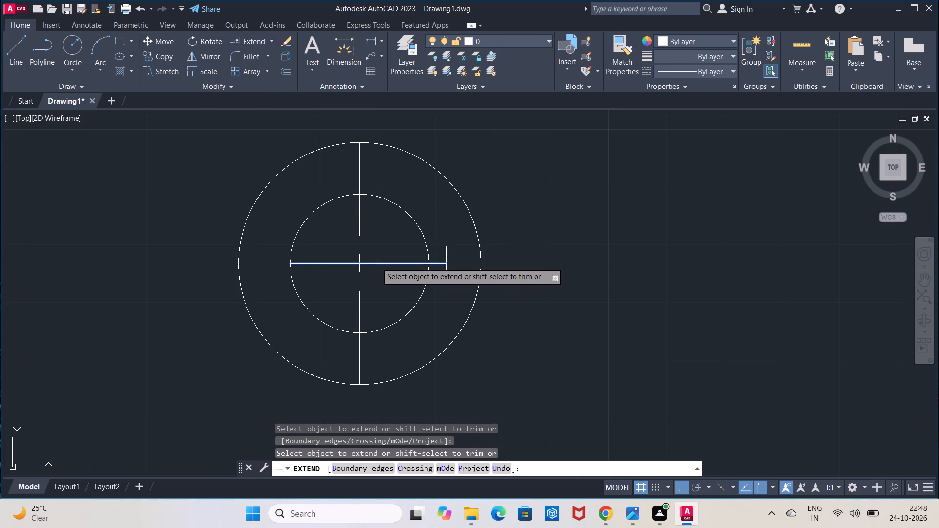
click(376, 263)
click(320, 263)
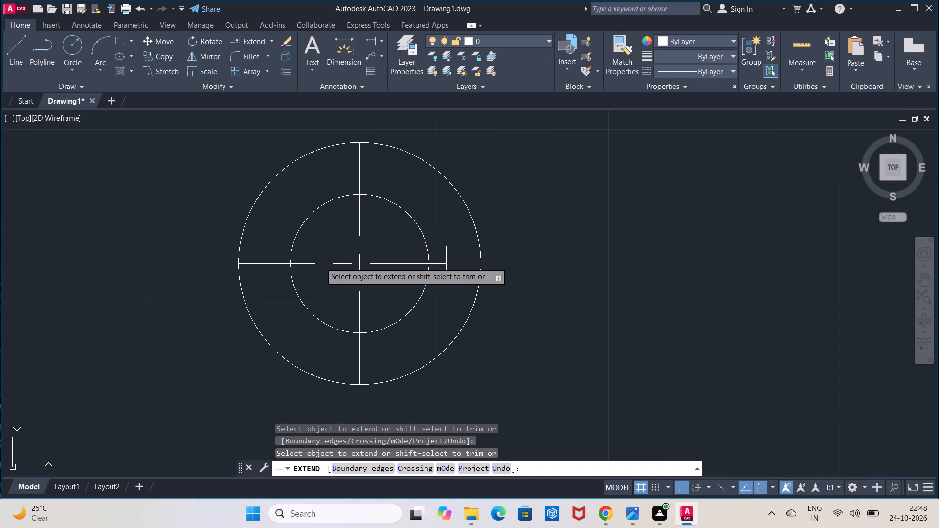
key(Escape)
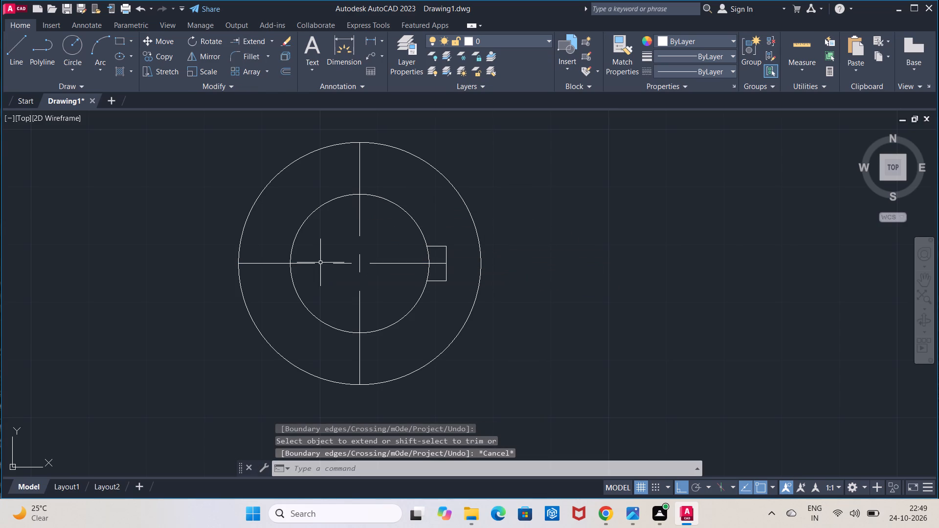
Trim the bore circle's arc between the upper and lower slot lines to open the slot into the bore.
click(272, 44)
click(272, 62)
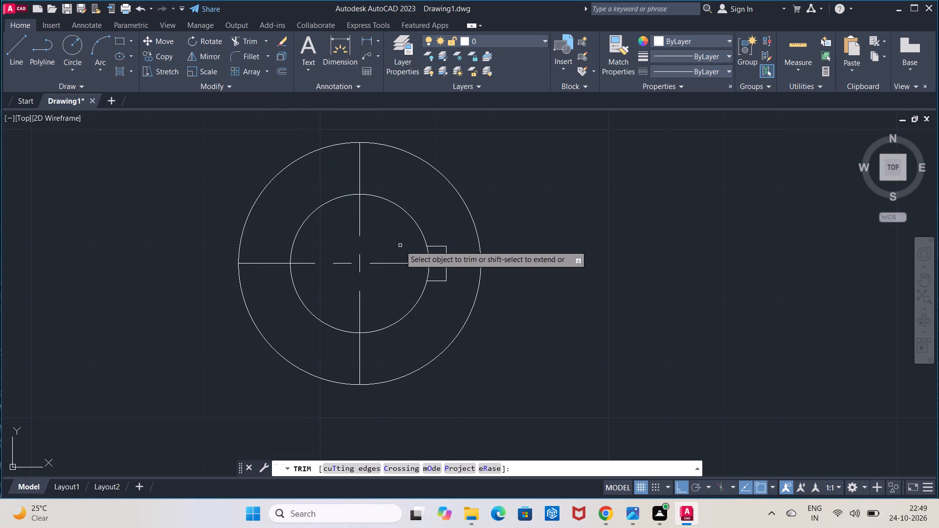
click(426, 253)
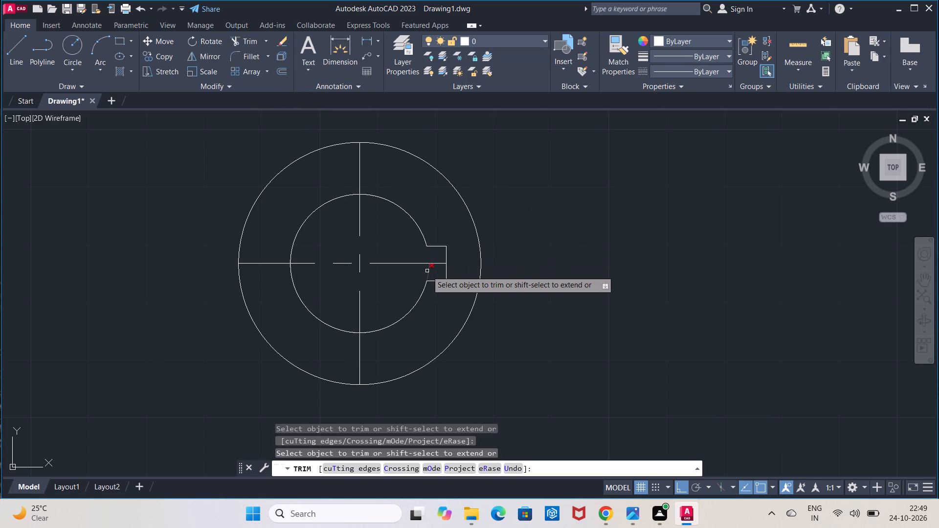
click(427, 271)
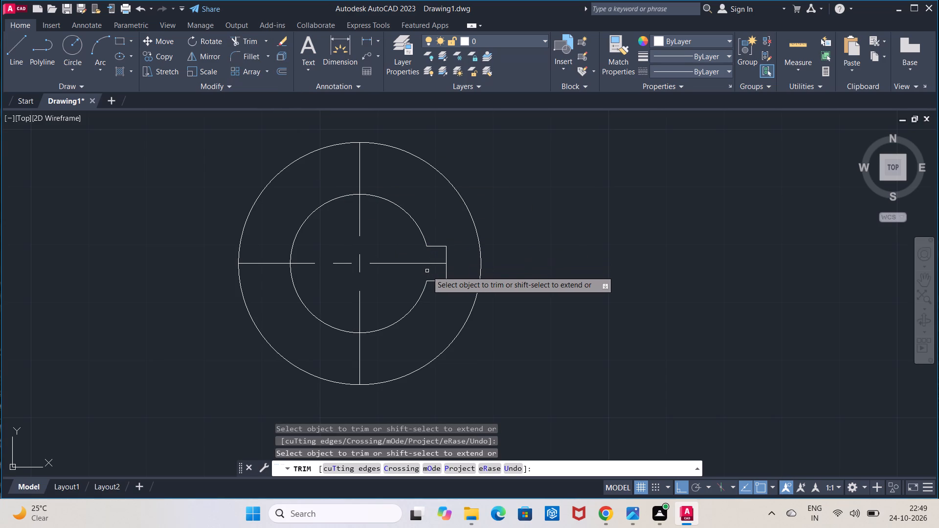
key(Escape)
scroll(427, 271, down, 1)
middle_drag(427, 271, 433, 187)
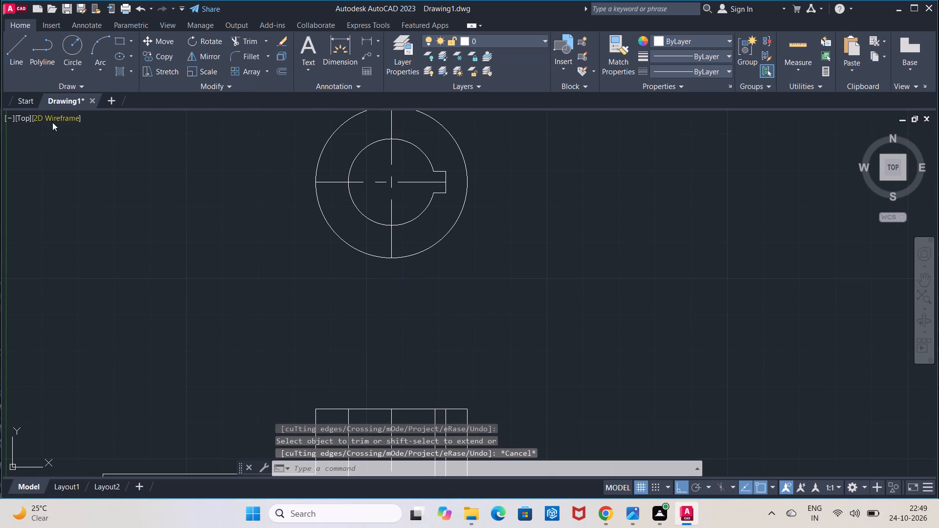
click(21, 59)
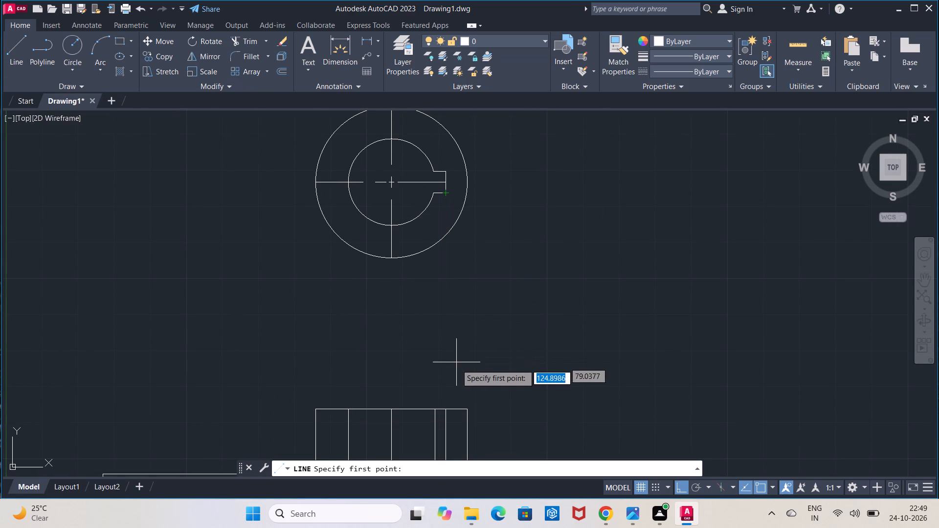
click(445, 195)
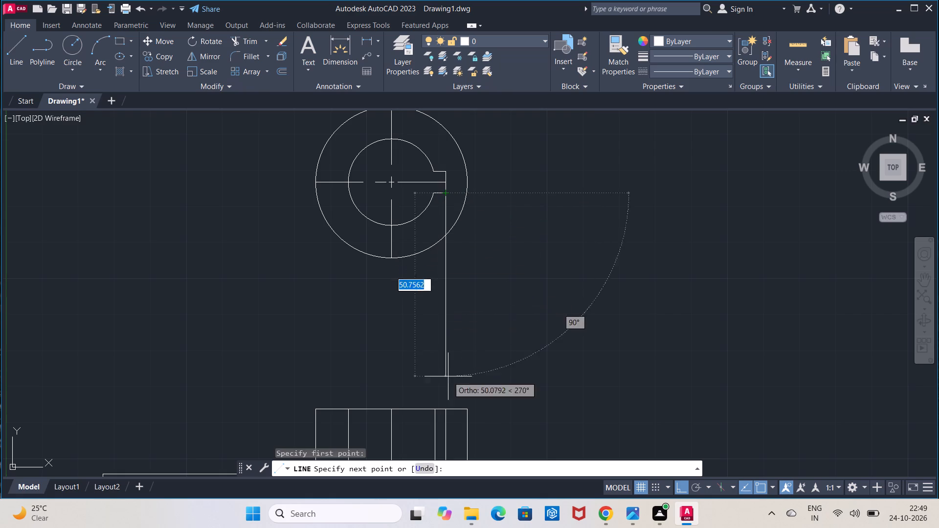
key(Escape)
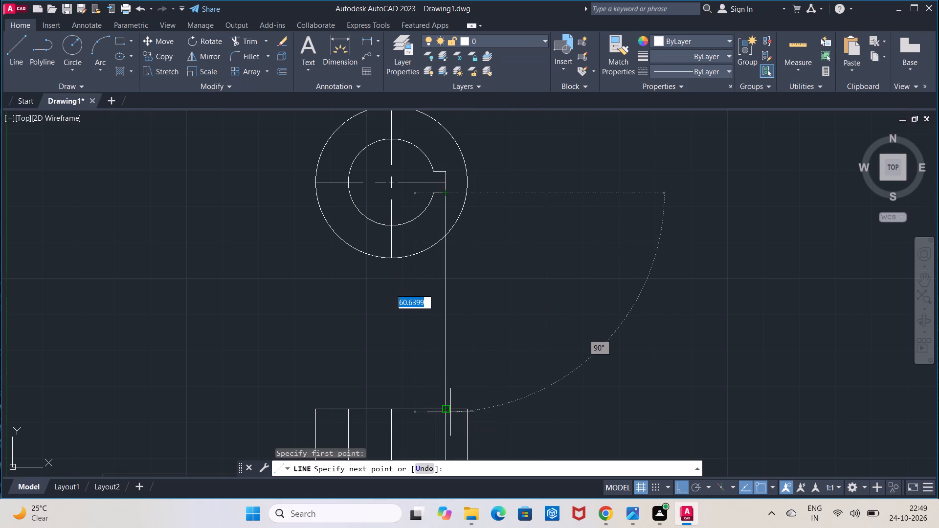
Draw an 80 mm horizontal line leftward from the top quadrant of the outer circle as the arm's upper edge.
scroll(436, 322, down, 1)
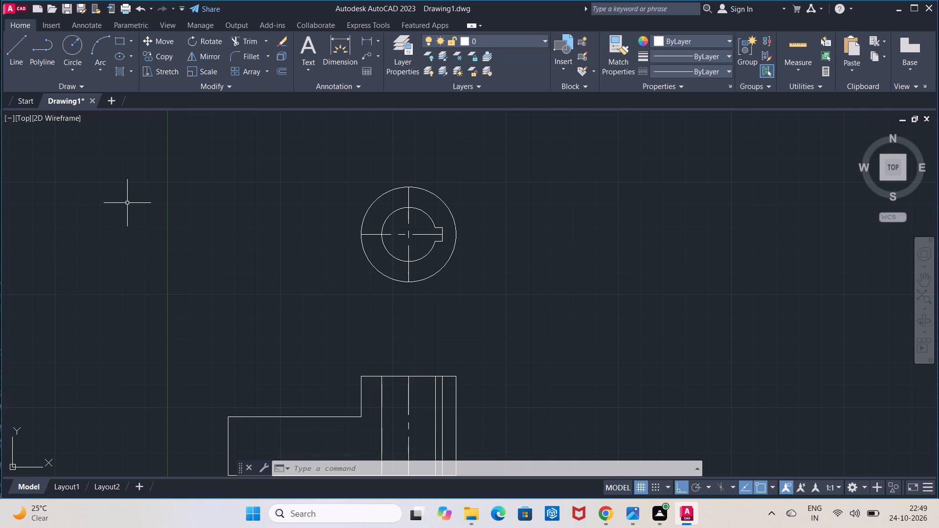
click(22, 63)
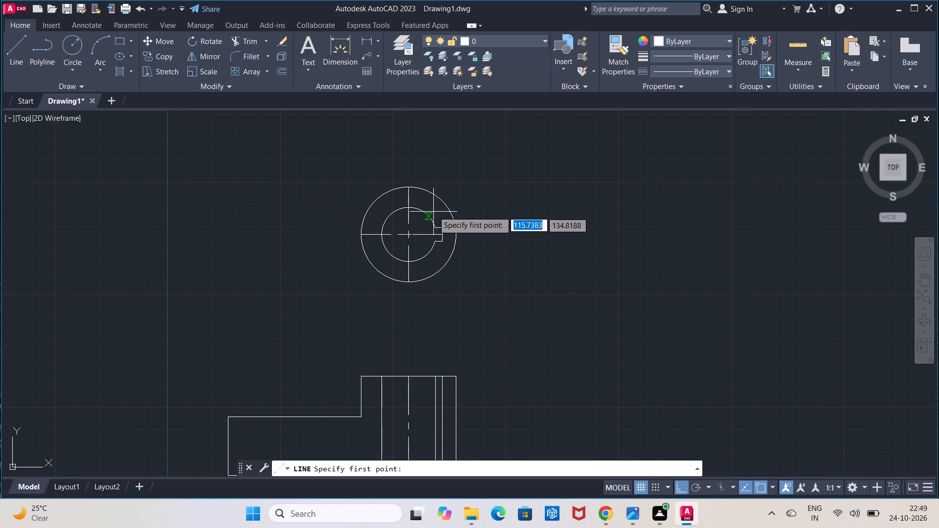
click(408, 187)
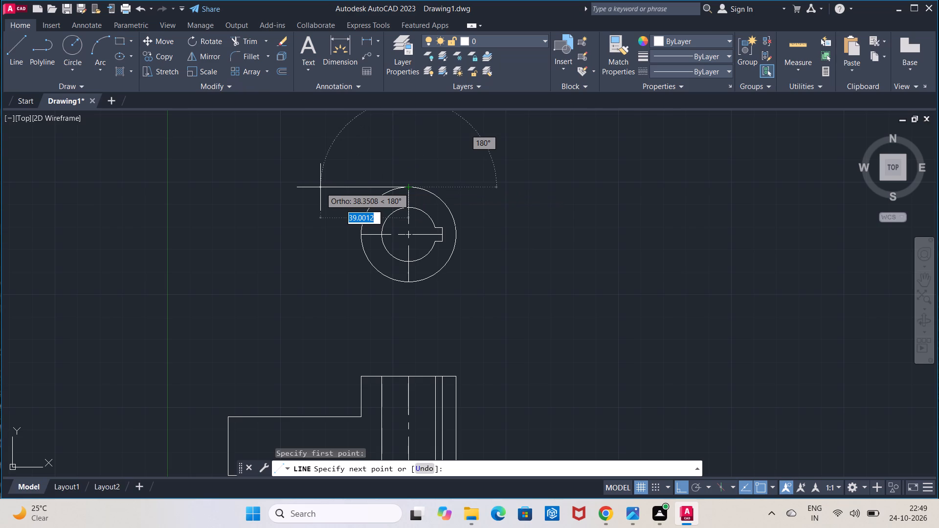
text(80)
key(Return)
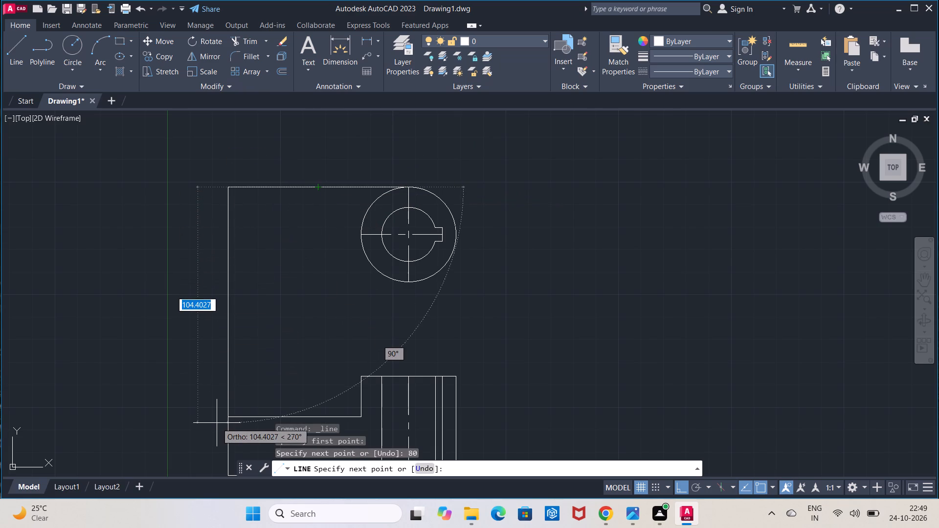
key(Escape)
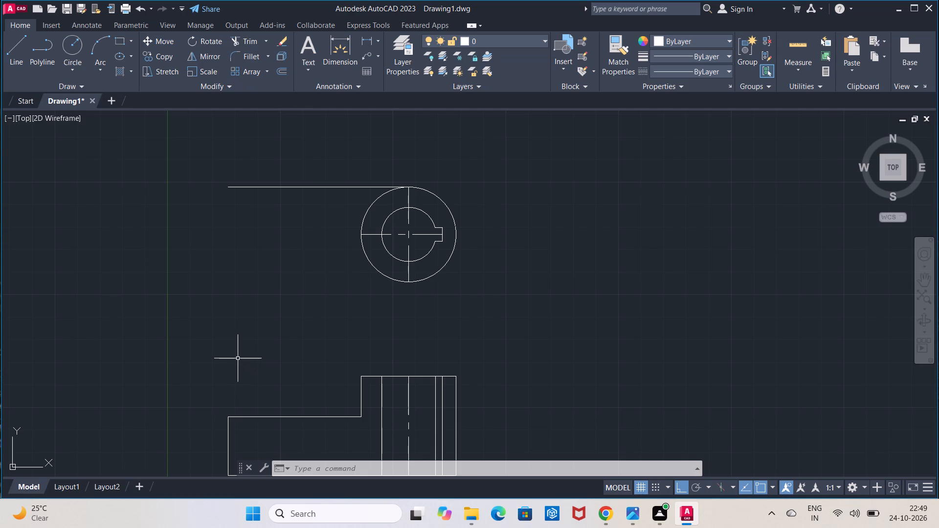
Draw a 24 mm vertical line downward from the left end of the arm's upper edge.
click(15, 65)
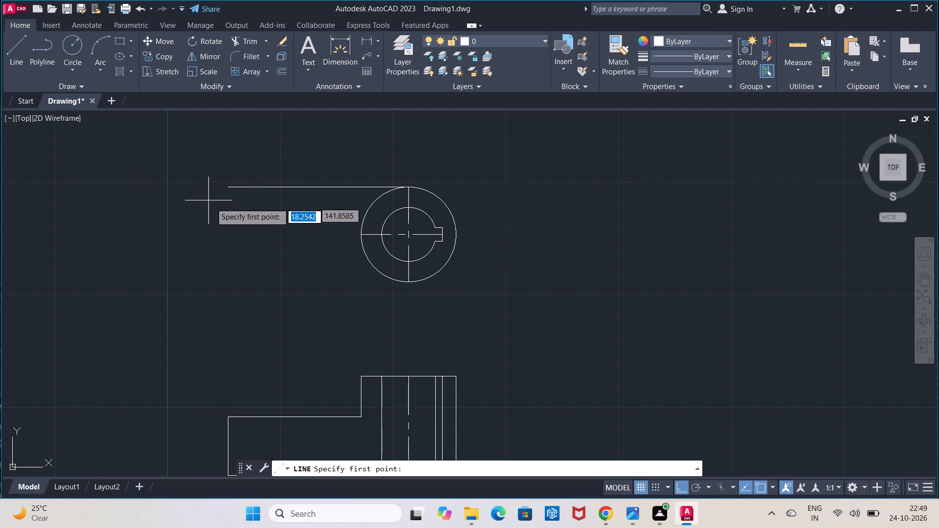
click(231, 190)
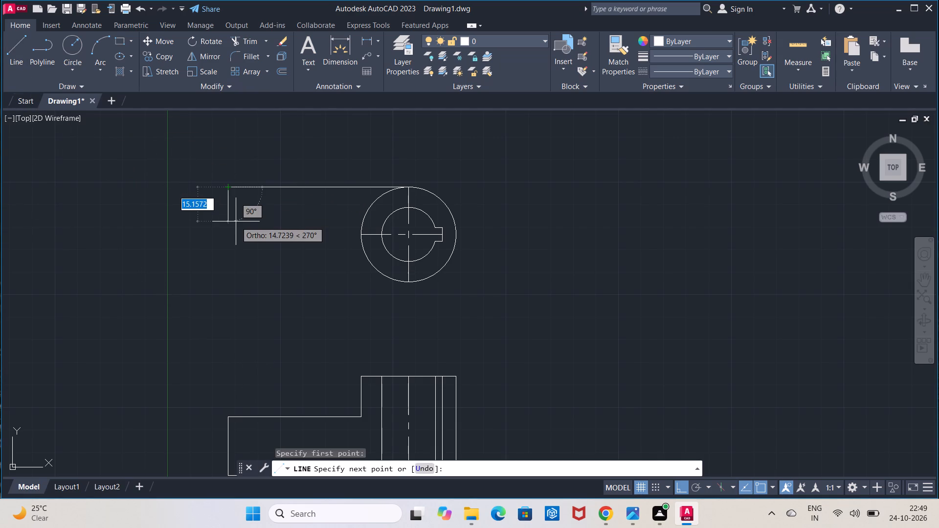
text(24)
key(Return)
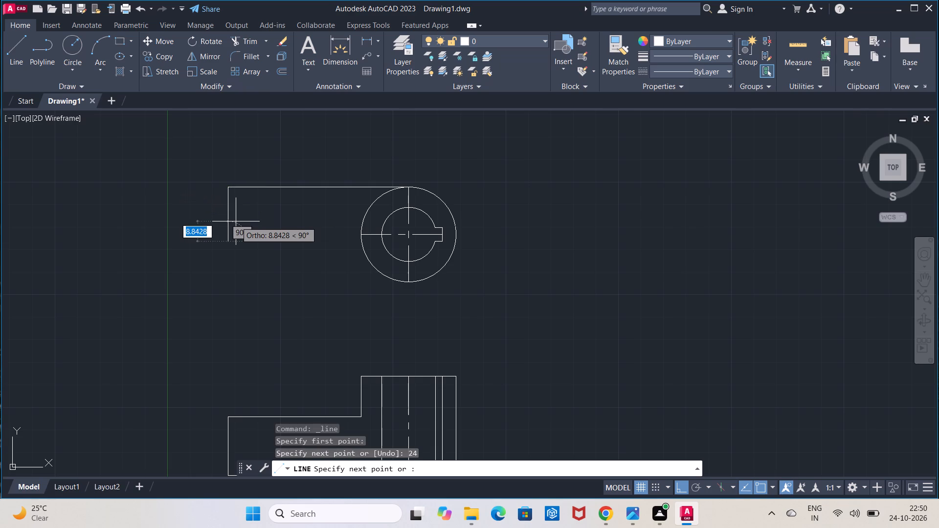
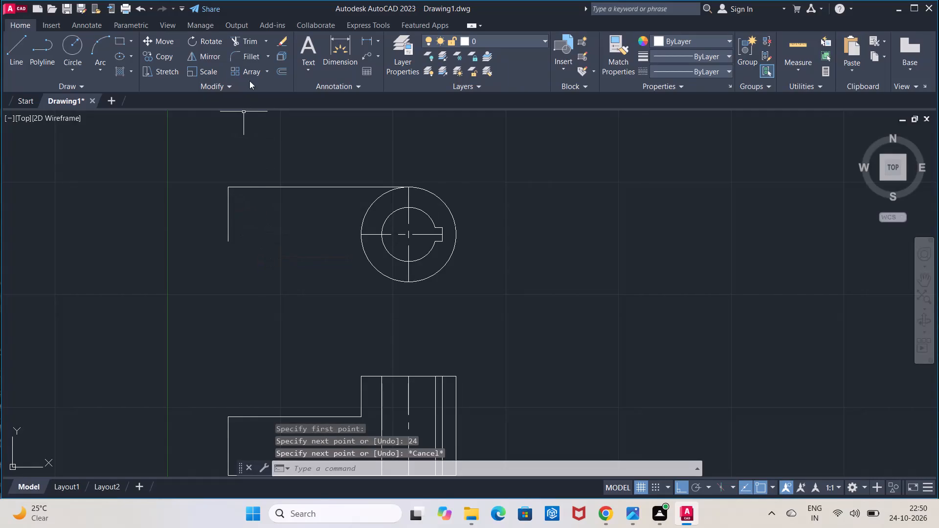
Measure the length of the vertical line at the free end of the top view's arm.
click(361, 38)
click(228, 183)
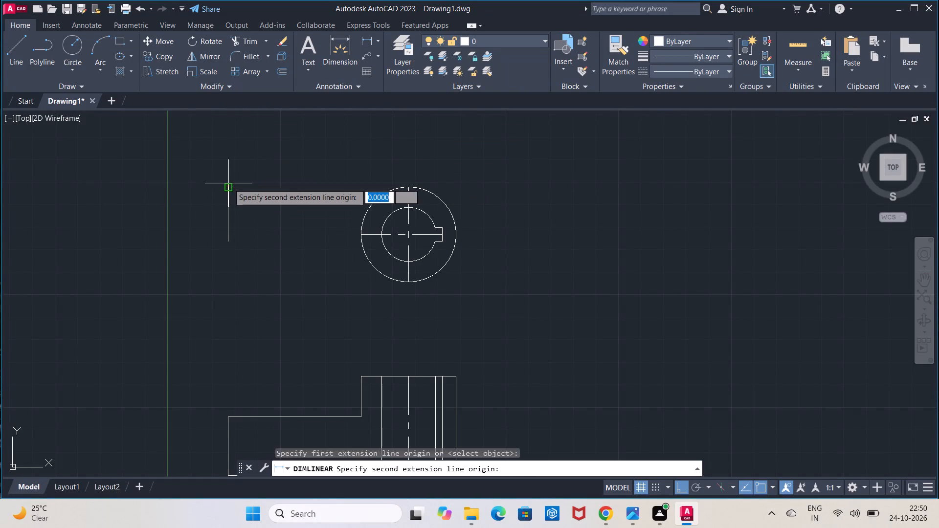
click(230, 239)
key(Escape)
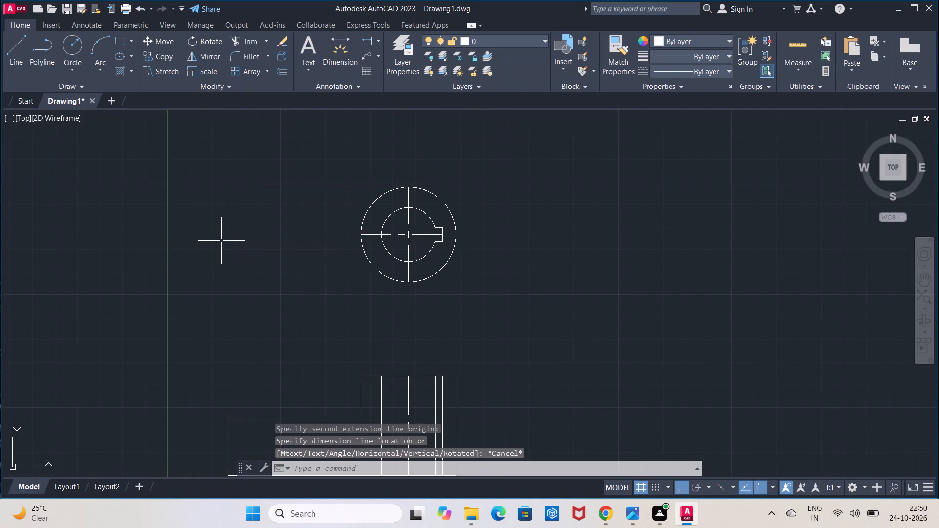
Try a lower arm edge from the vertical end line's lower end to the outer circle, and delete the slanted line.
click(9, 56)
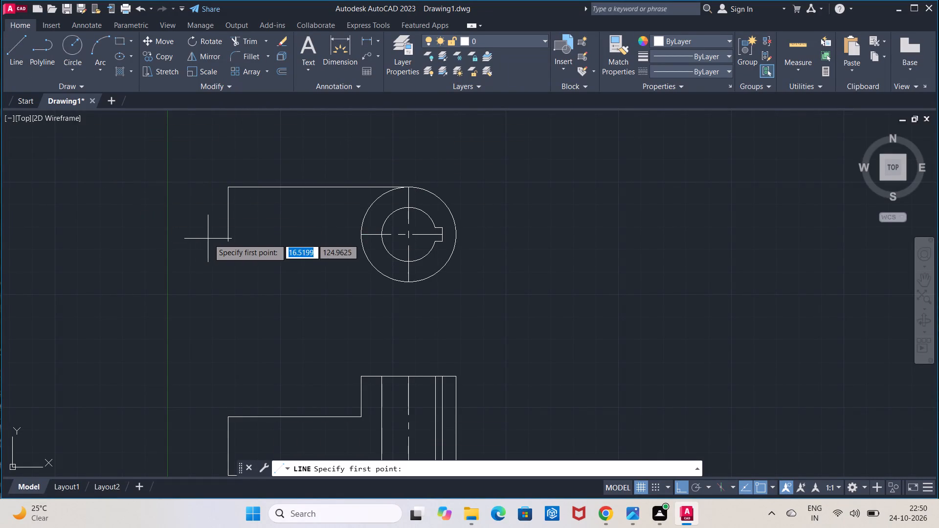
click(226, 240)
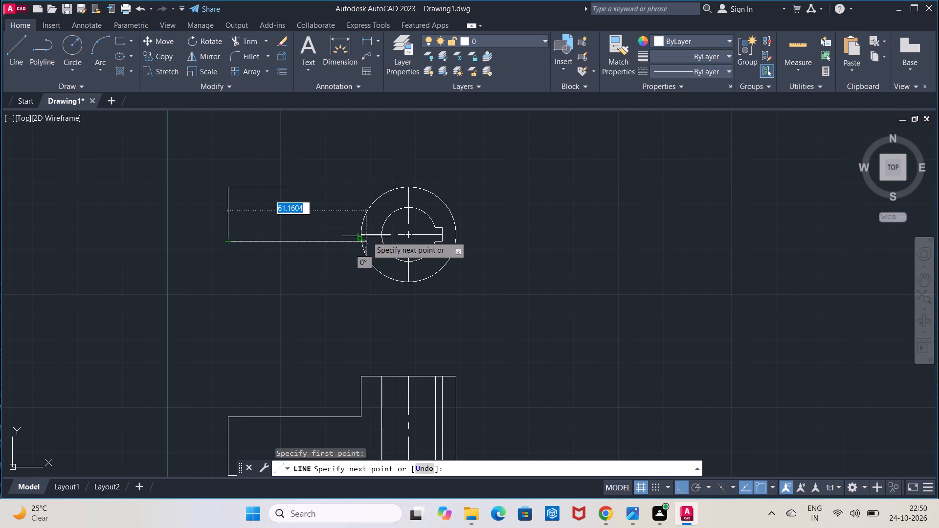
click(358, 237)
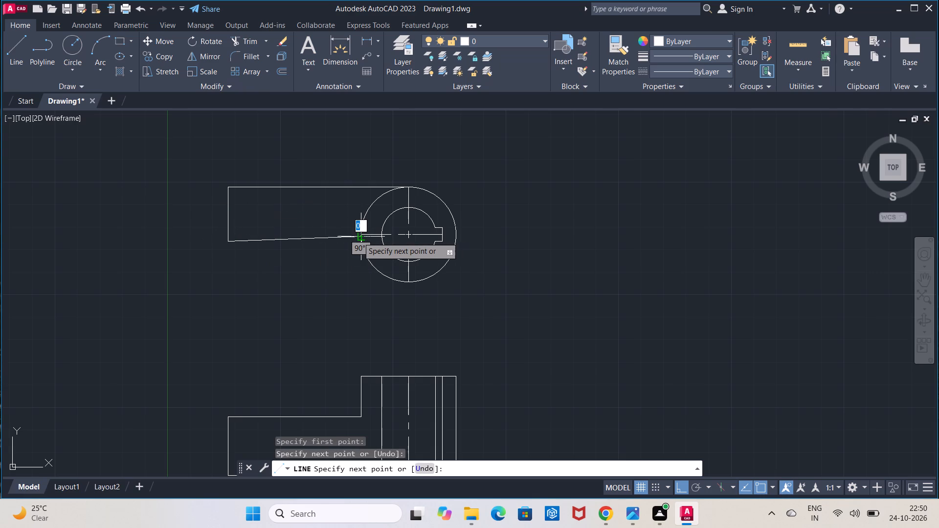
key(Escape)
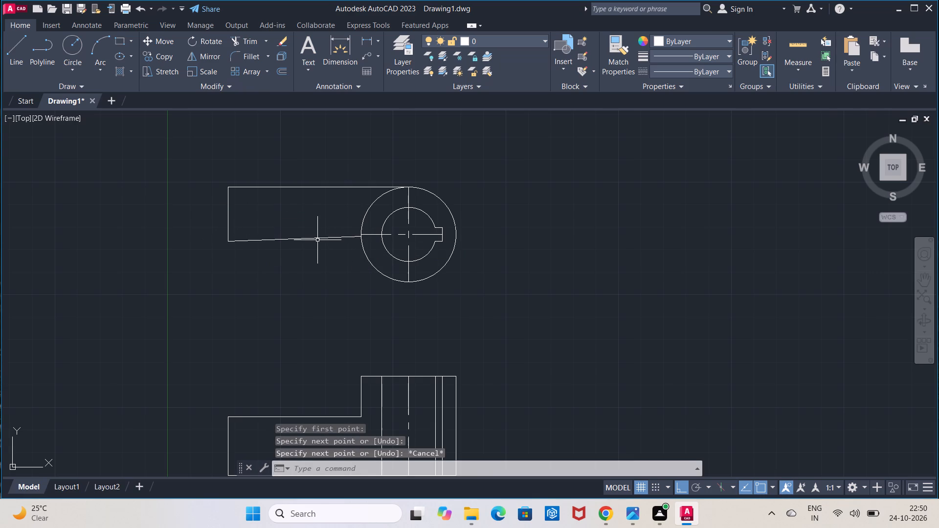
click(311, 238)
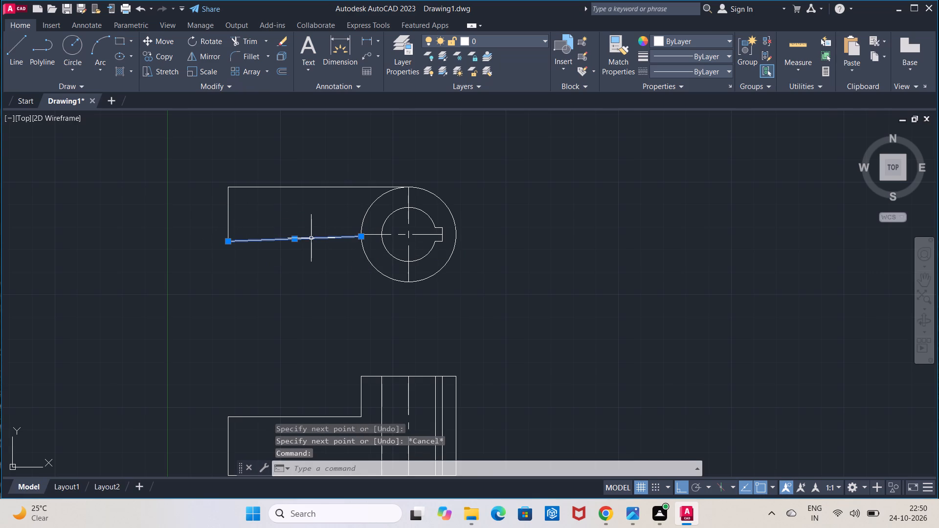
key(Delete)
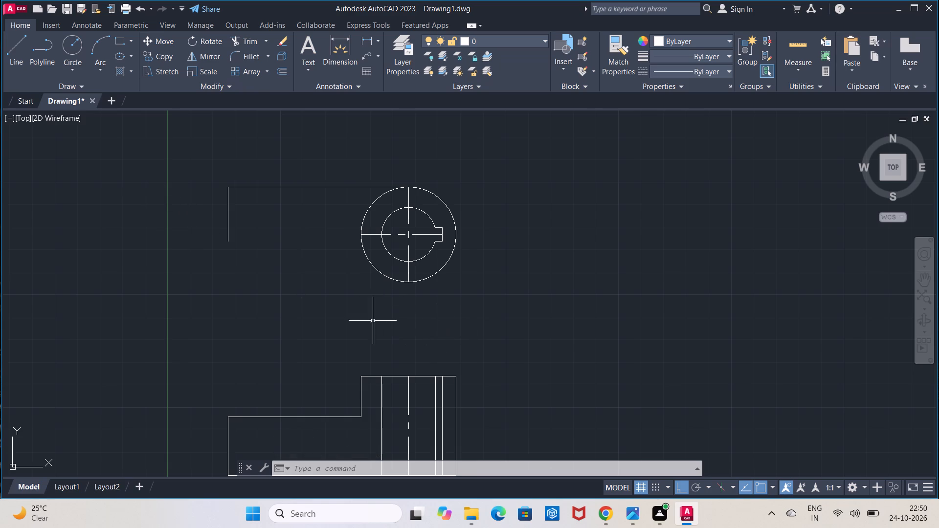
Measure the length of the arm's upper edge in the front view, from its free end to the collar.
click(366, 47)
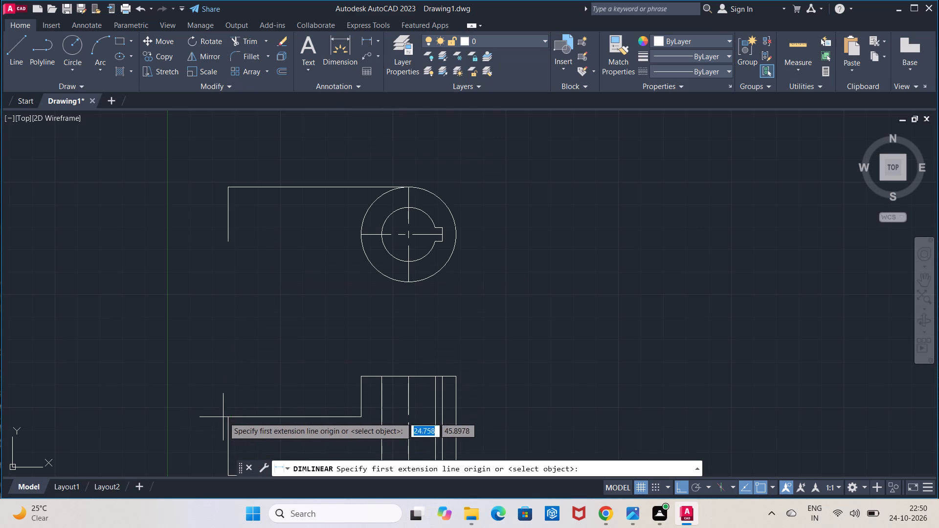
click(224, 417)
click(358, 416)
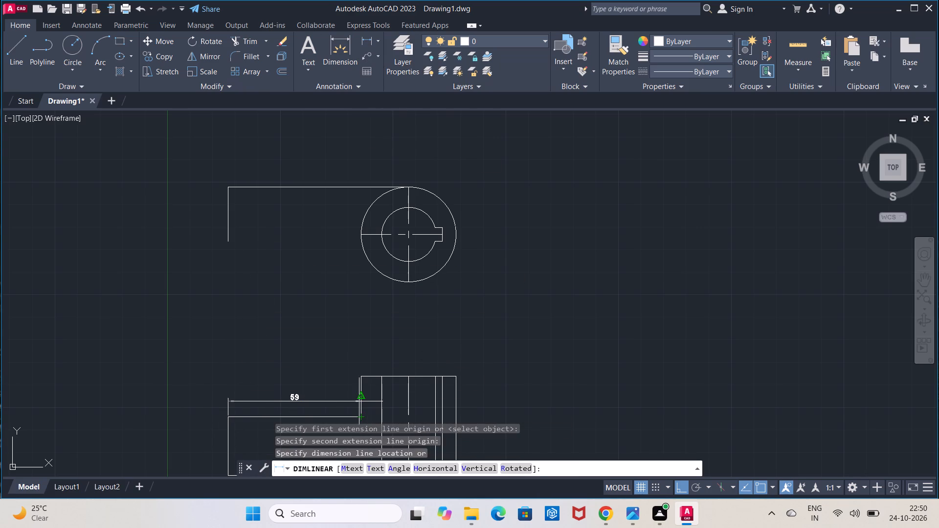
key(Escape)
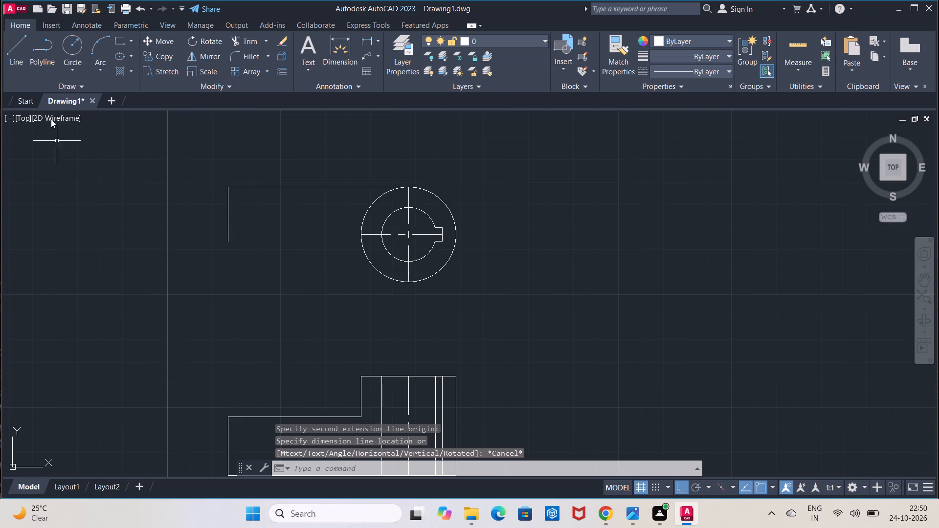
Draw a 59 mm horizontal line from the lower end of the arm's vertical end line toward the outer circle.
drag(19, 64, 29, 88)
drag(11, 46, 14, 53)
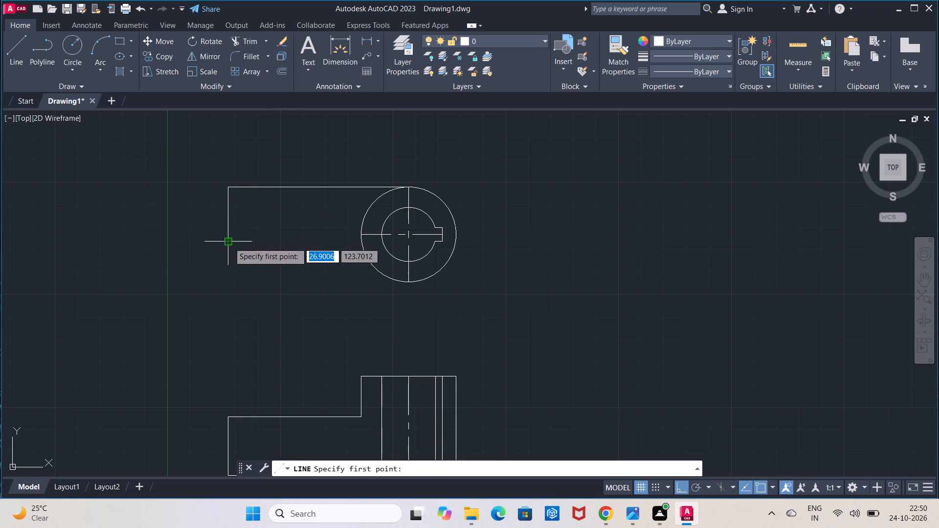
click(229, 242)
text(59)
key(Return)
key(Escape)
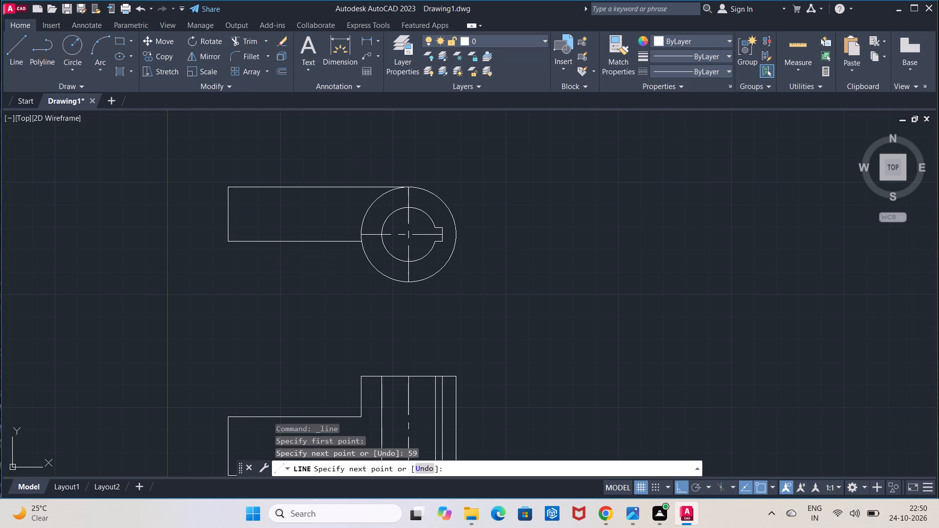
Extend the arm's lower edge to meet the outer circle.
scroll(278, 244, up, 3)
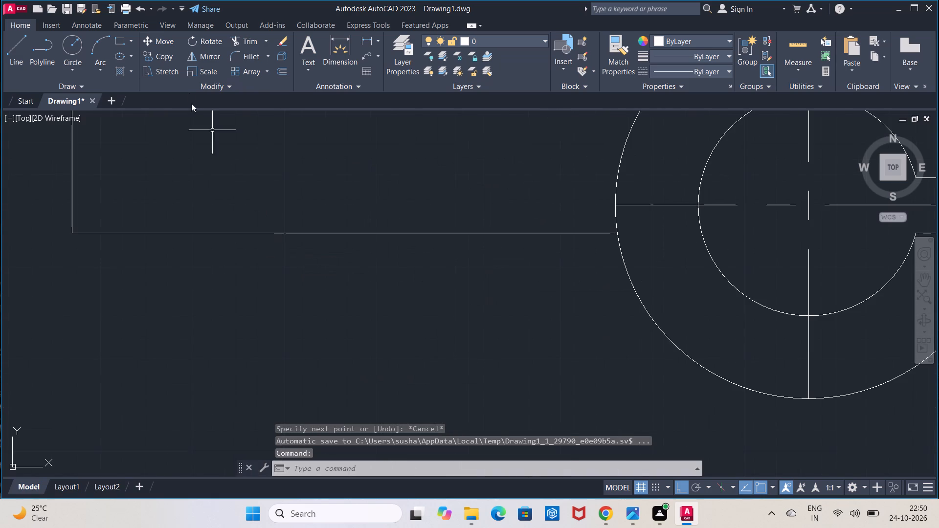
click(267, 46)
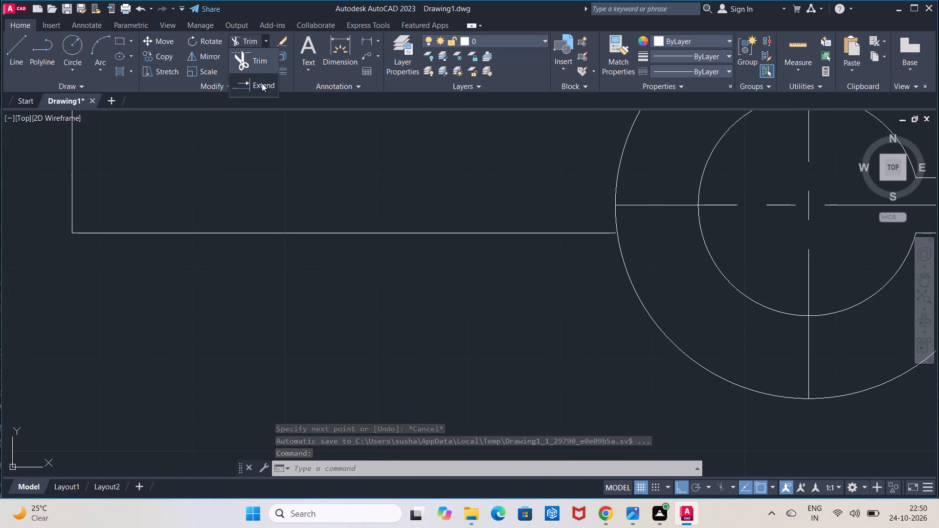
click(262, 83)
click(607, 234)
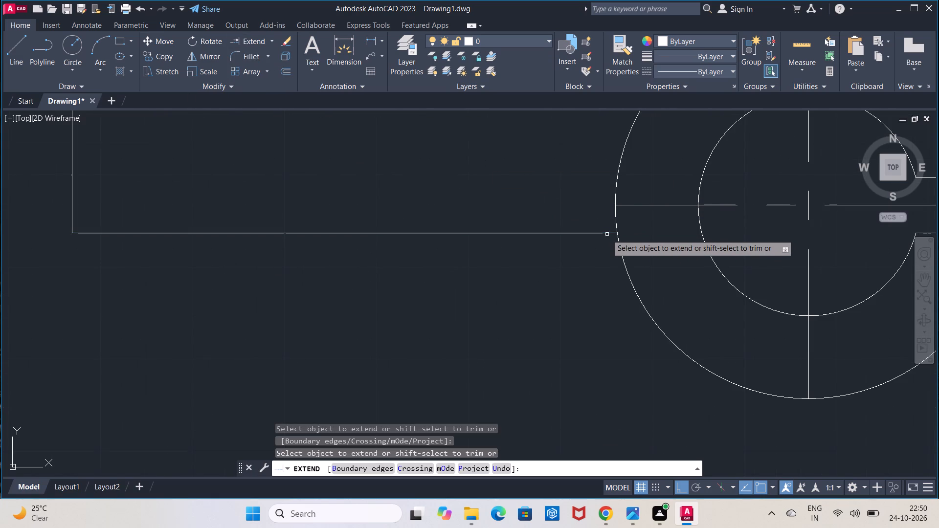
key(Escape)
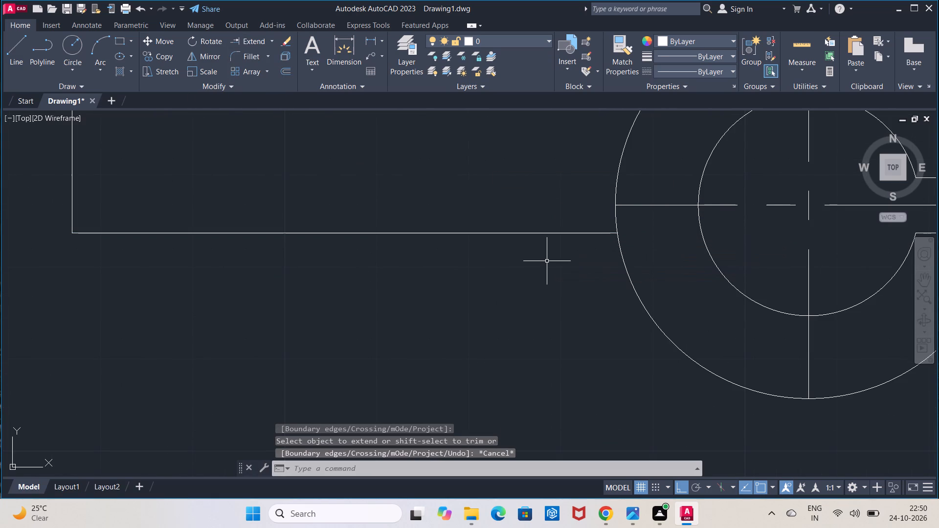
Offset the collar's vertical centerline 55 mm leftward into the arm.
scroll(547, 261, down, 2)
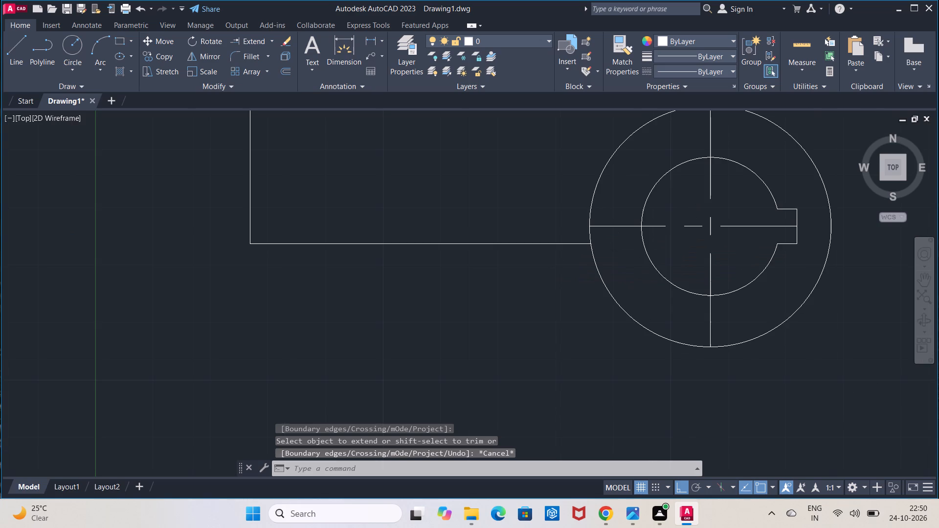
middle_drag(547, 261, 519, 264)
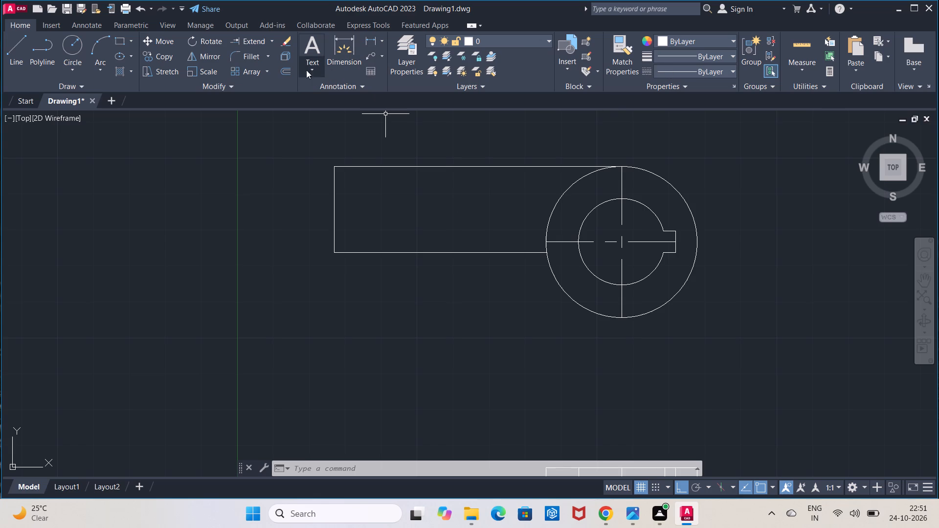
click(290, 70)
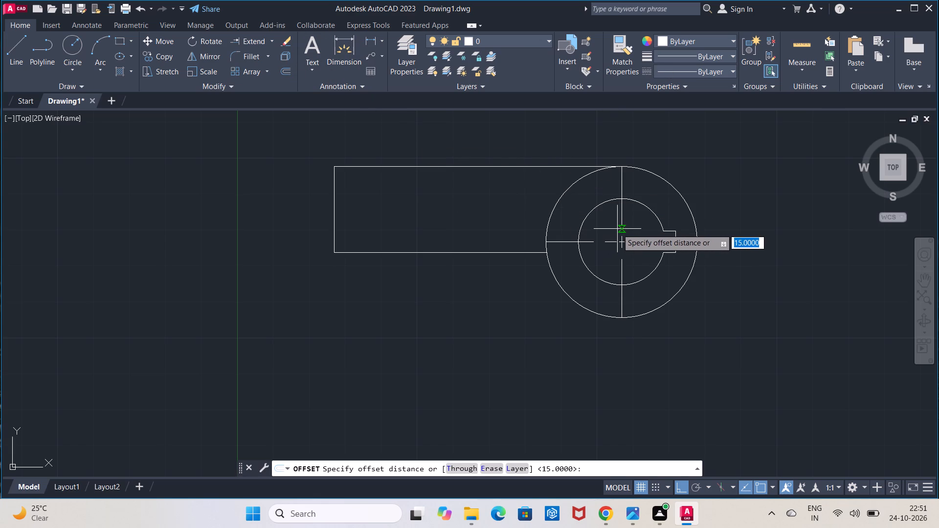
click(620, 236)
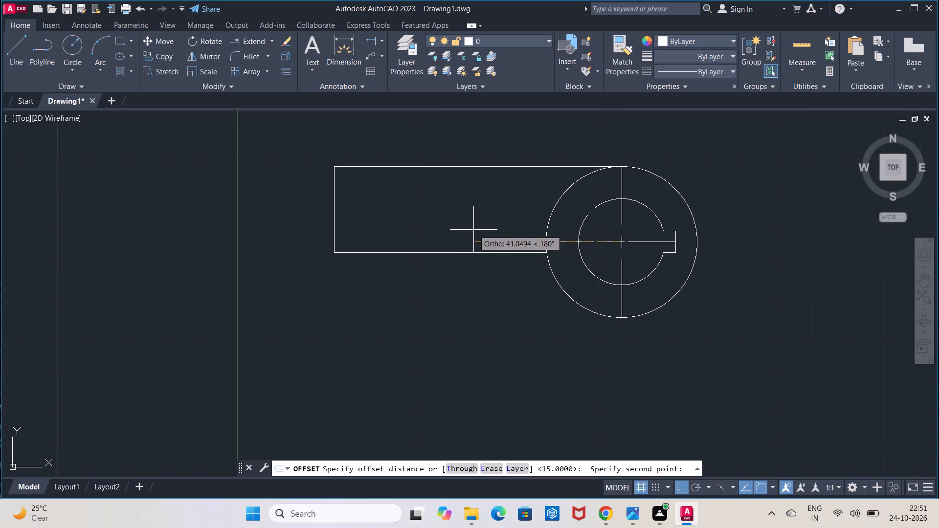
text(55)
key(Return)
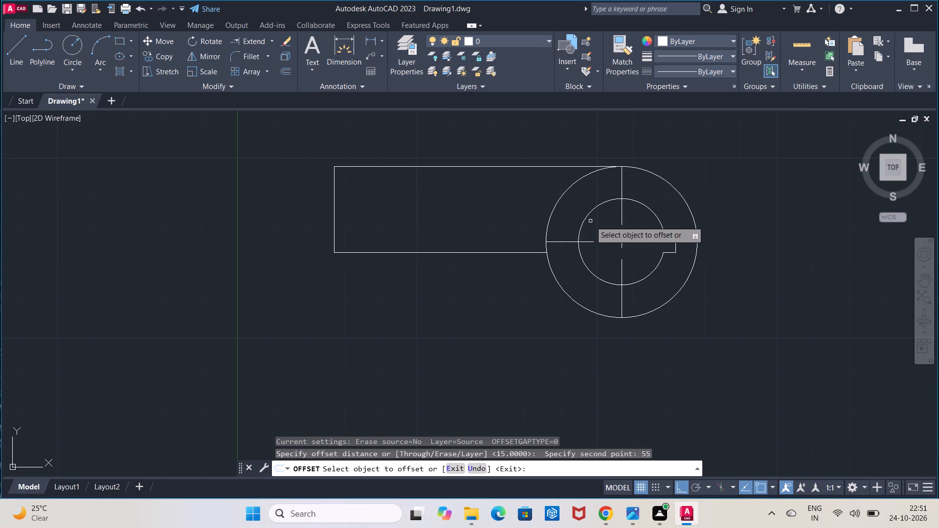
click(623, 236)
click(501, 228)
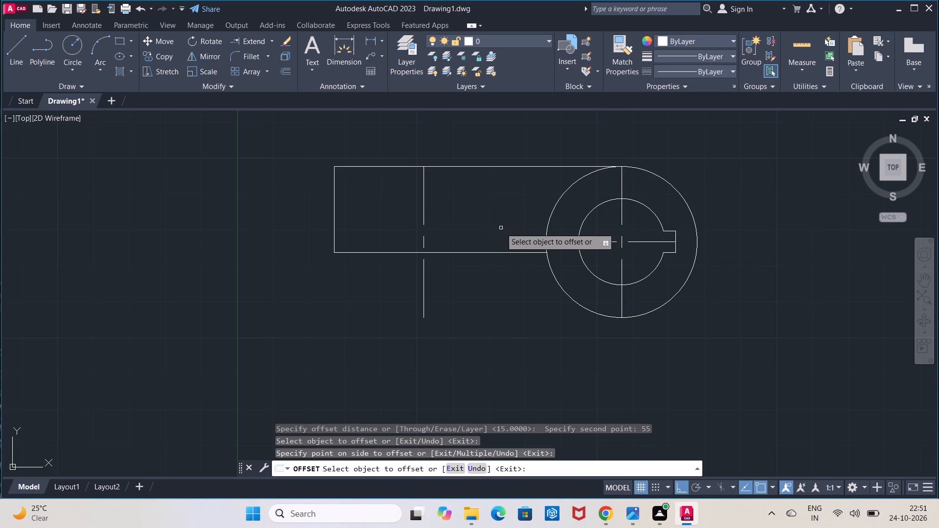
key(Escape)
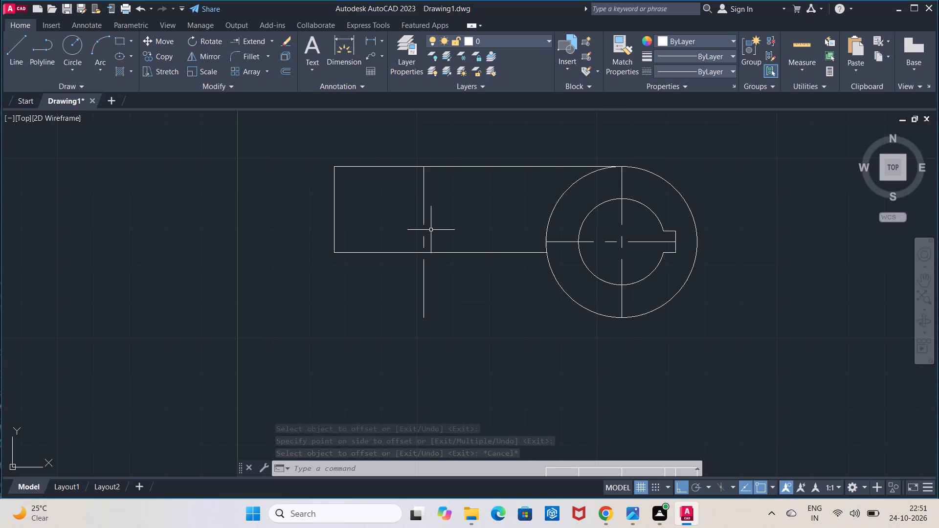
Create a horizontal centerline midway between the arm's lower and upper edges.
scroll(431, 230, up, 1)
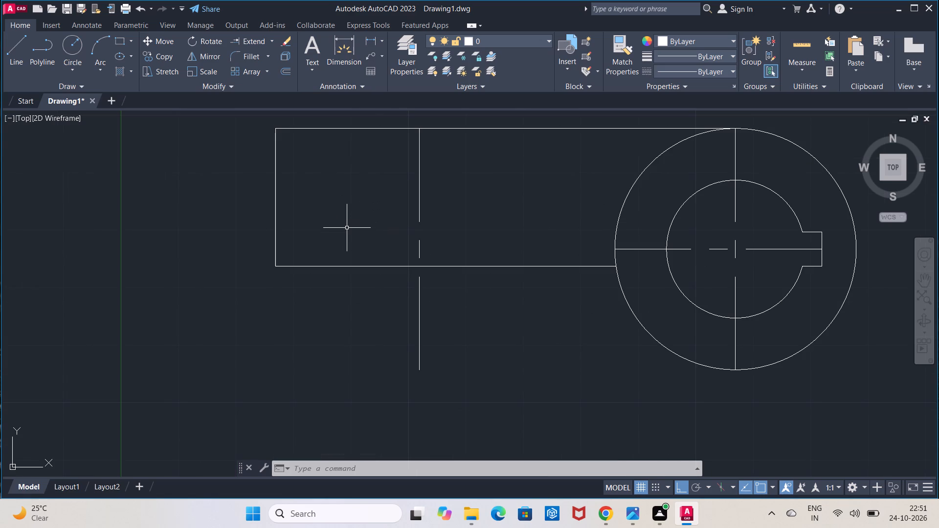
text(cl)
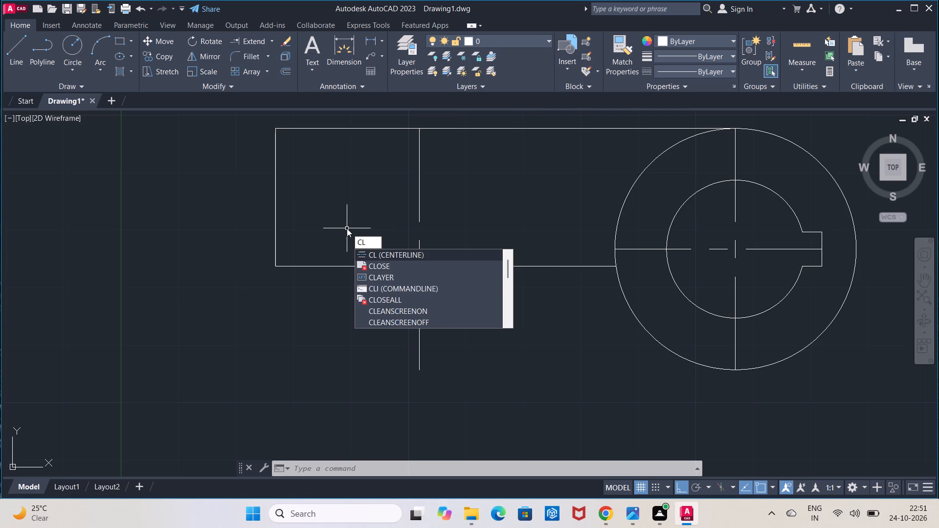
key(Return)
click(413, 268)
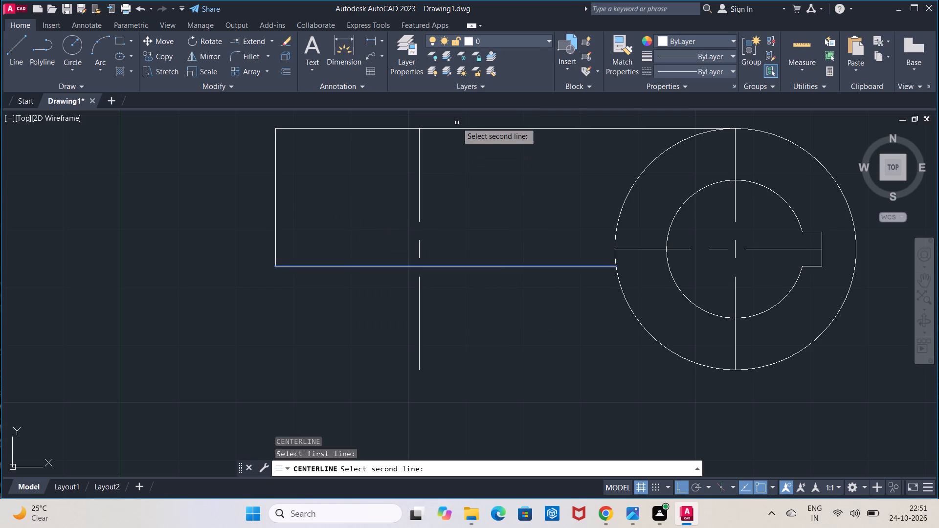
click(457, 126)
click(458, 129)
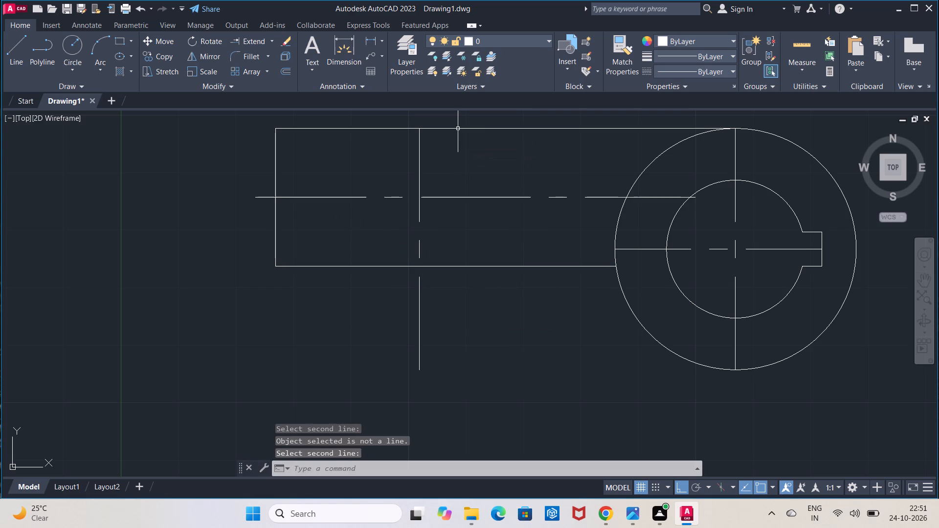
click(452, 152)
key(Escape)
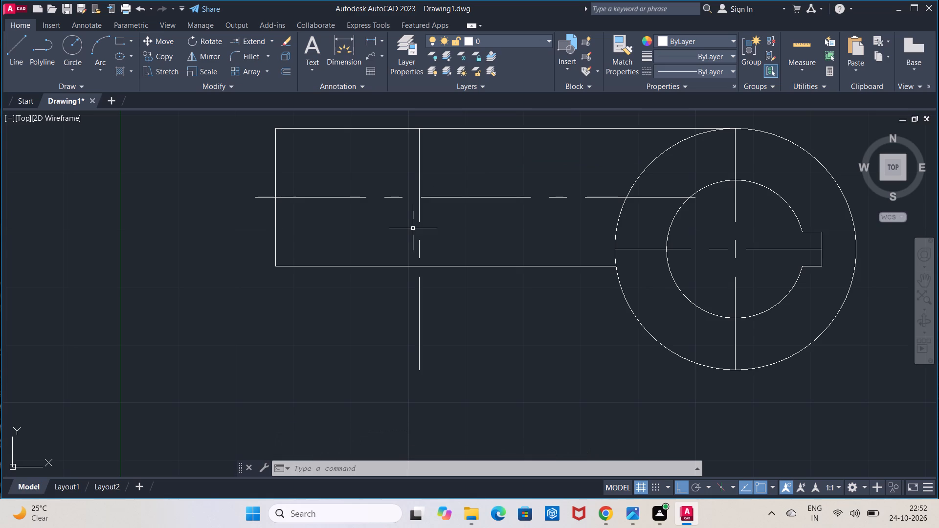
Explode the arm's horizontal centerline.
click(368, 197)
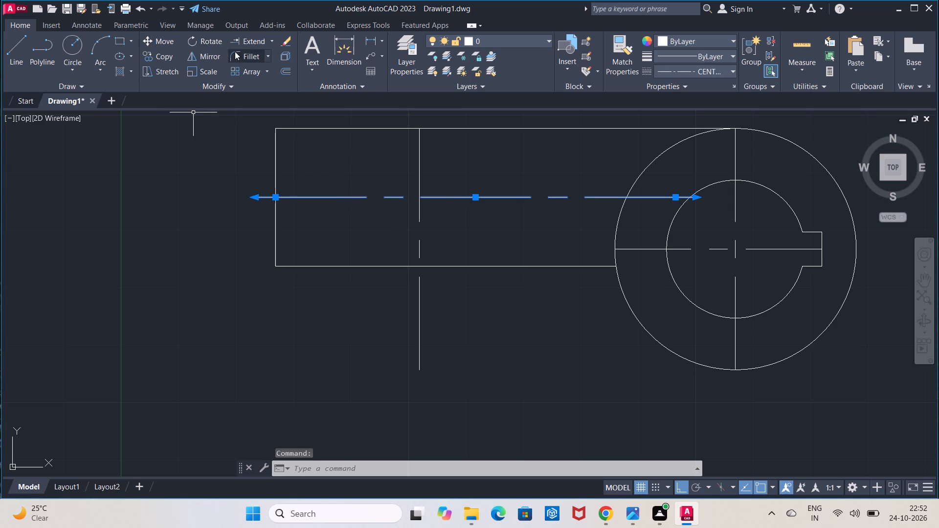
click(286, 52)
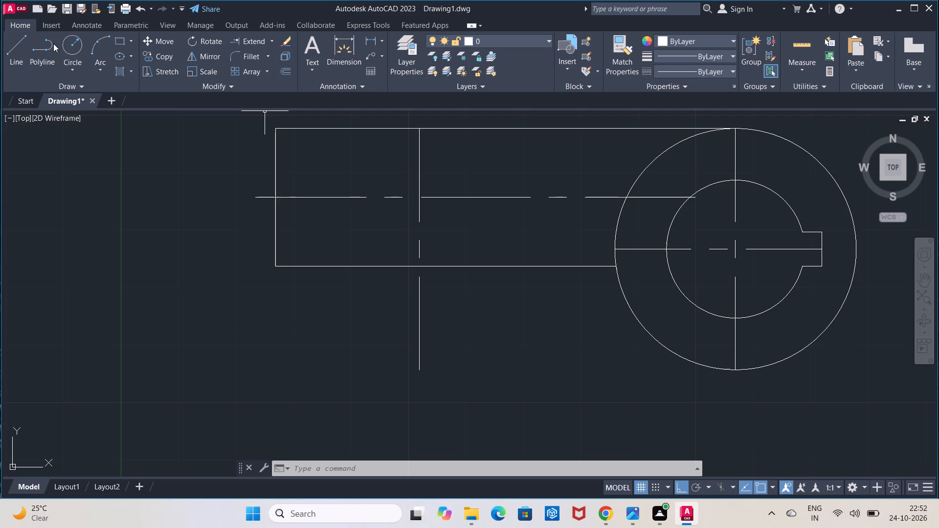
Draw a circle of radius 6 mm centred where the arm's vertical and horizontal centerlines cross.
click(78, 44)
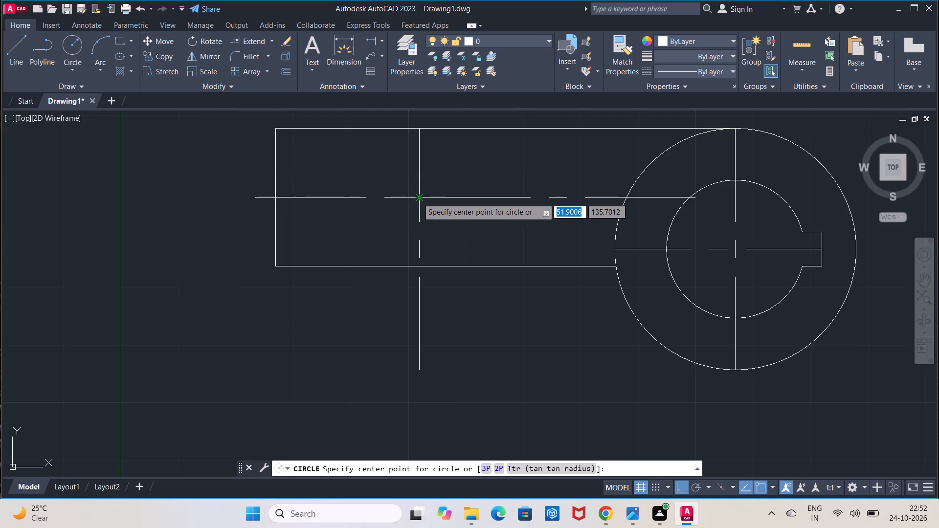
click(418, 198)
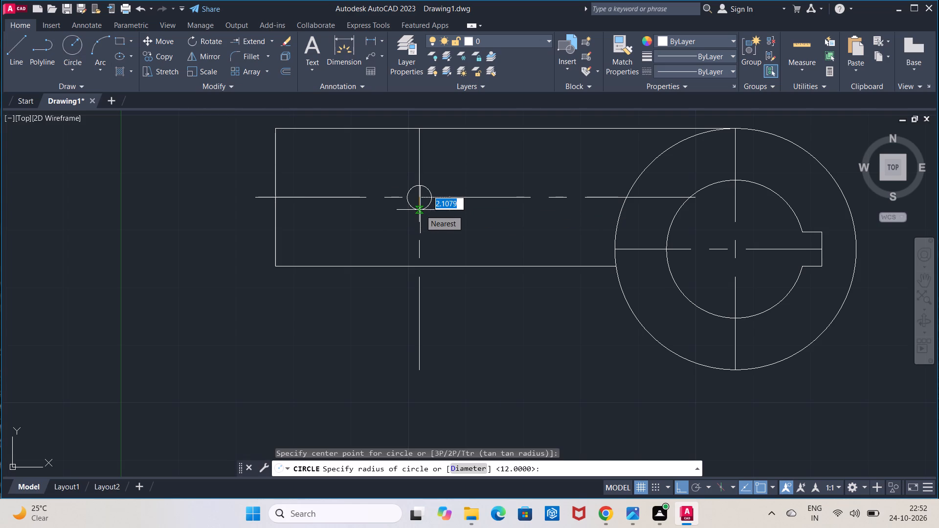
key(6)
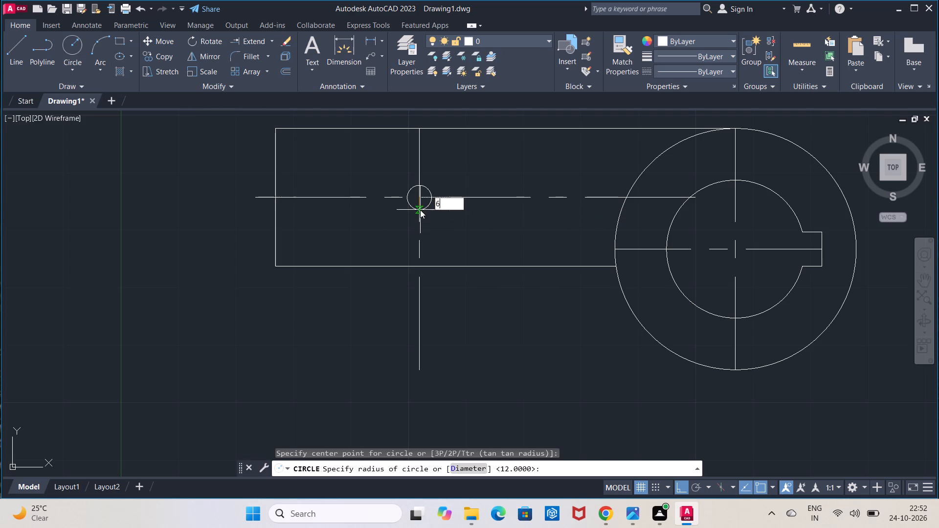
key(Return)
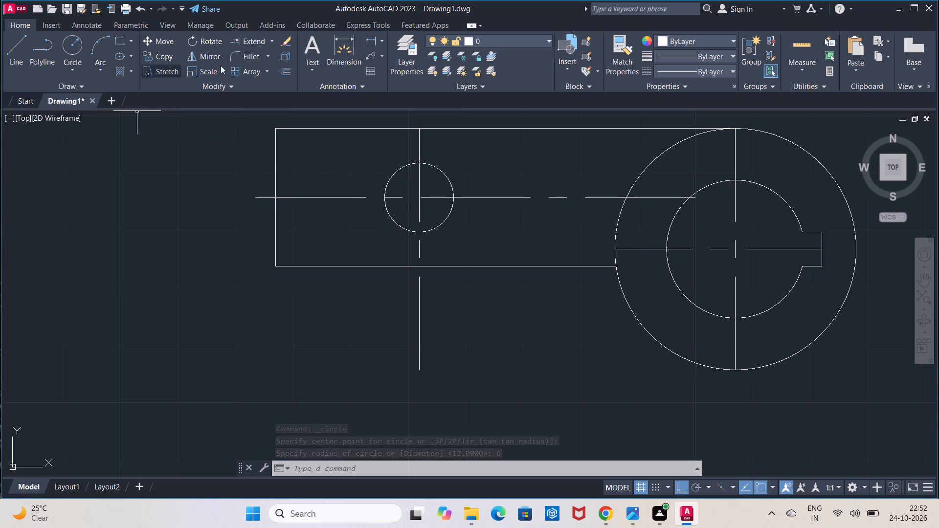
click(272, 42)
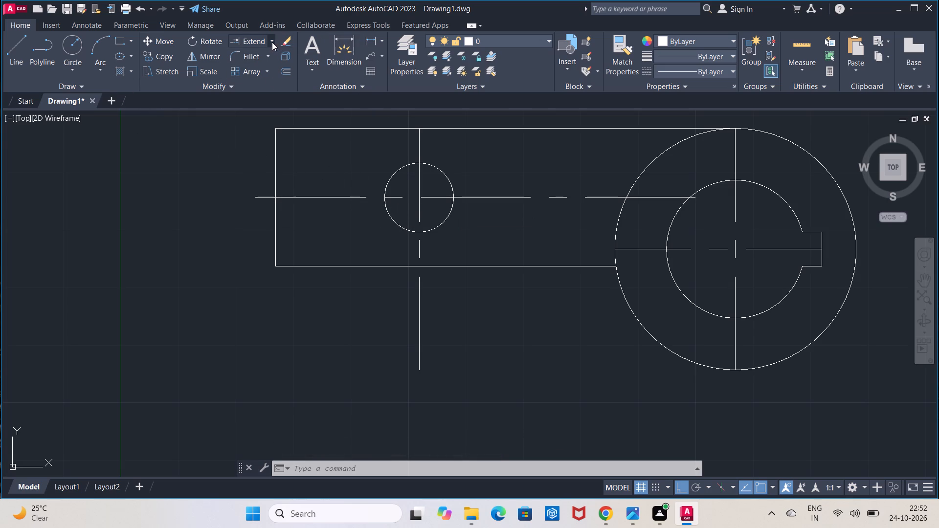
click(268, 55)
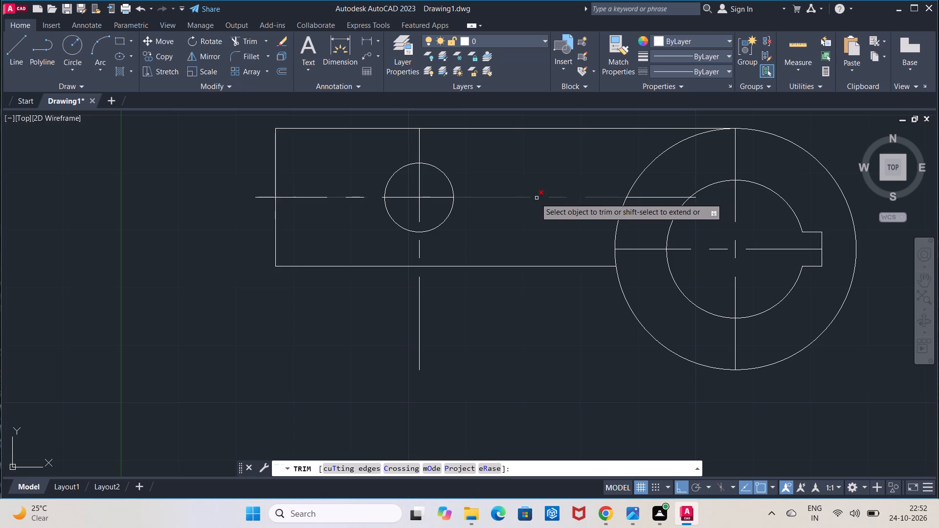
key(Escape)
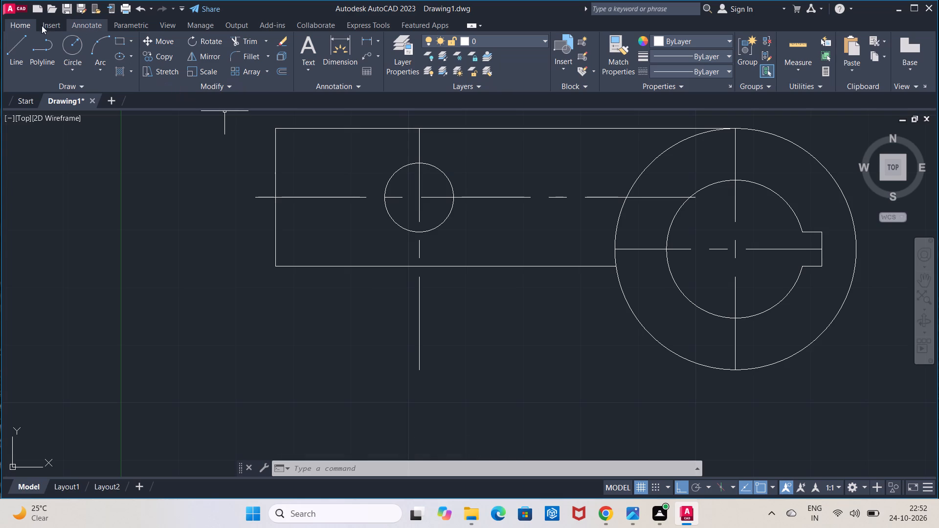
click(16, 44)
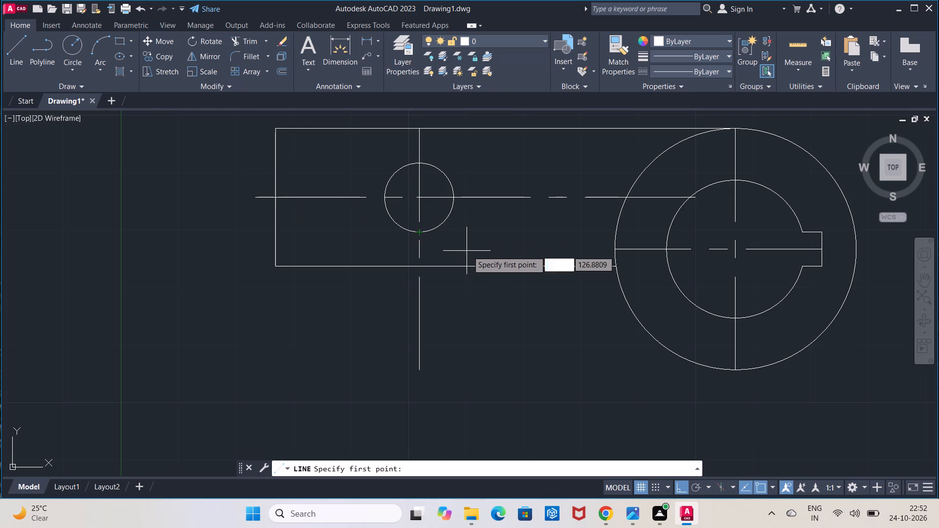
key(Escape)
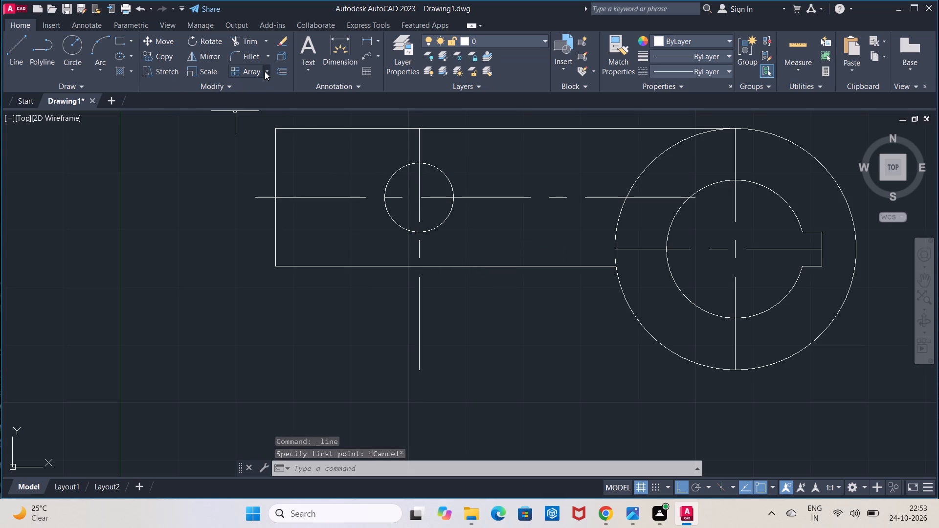
Offset the arm's horizontal centerline 2 mm to both sides, one copy above and one below.
click(278, 71)
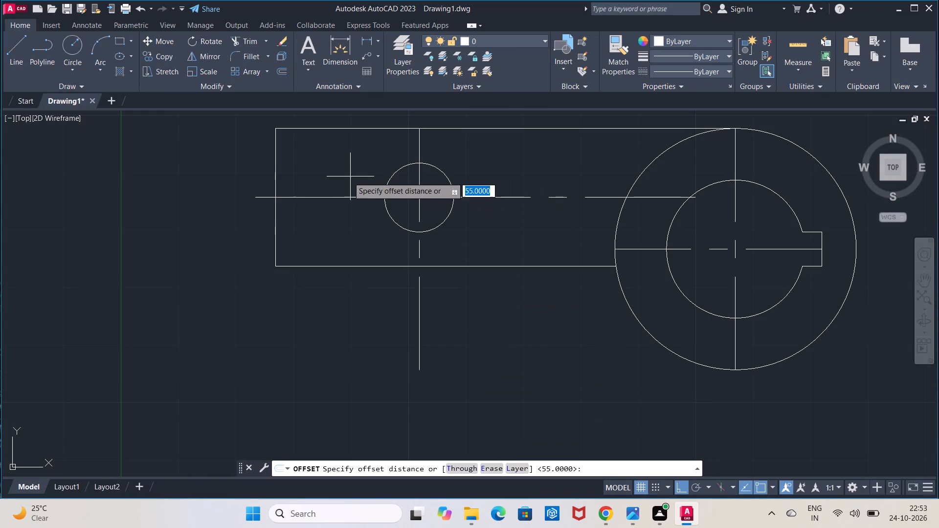
click(334, 197)
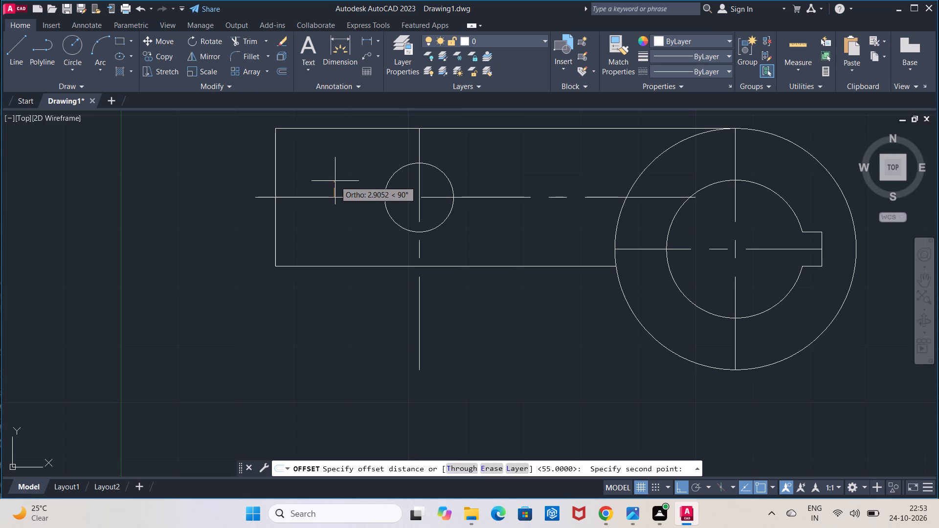
key(2)
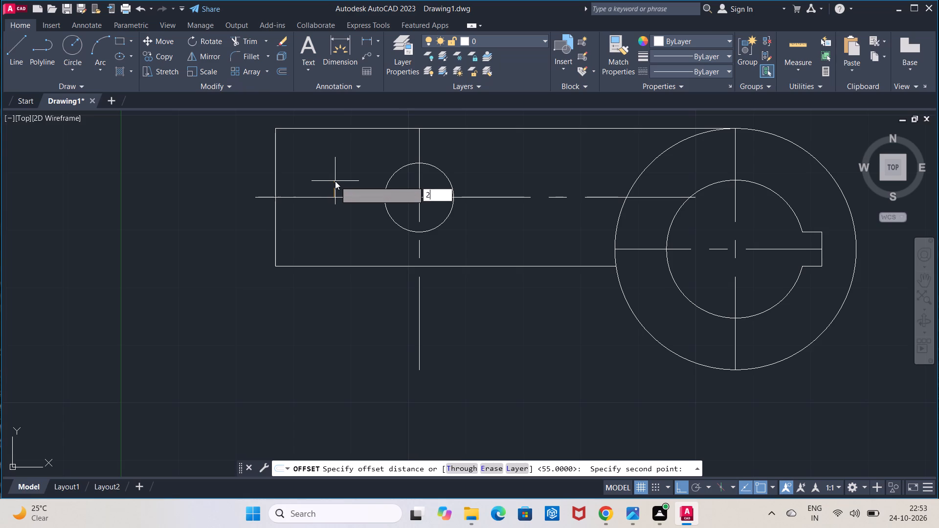
key(Return)
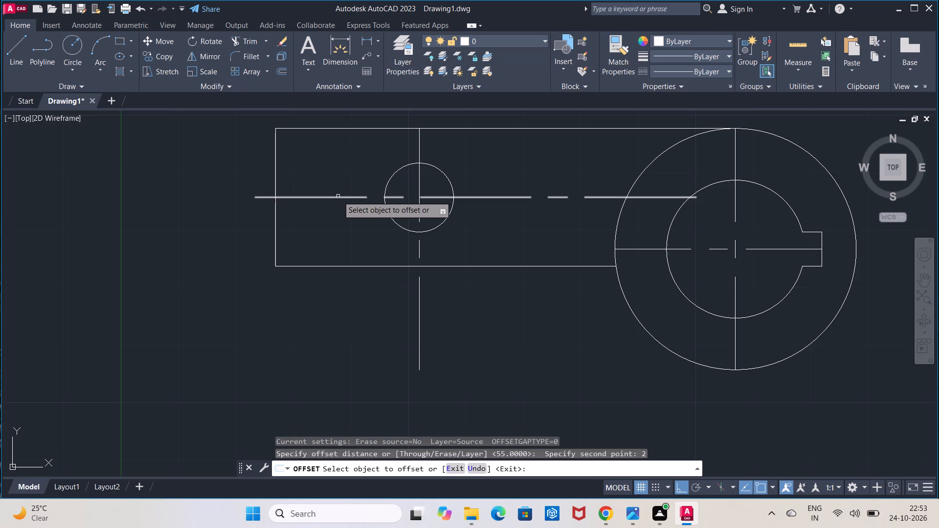
click(338, 196)
click(338, 188)
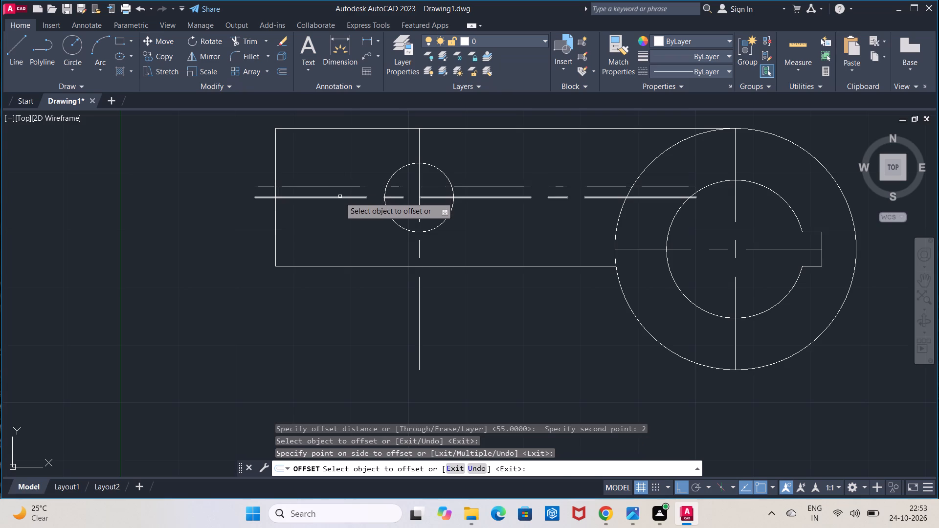
click(340, 198)
click(336, 218)
key(Escape)
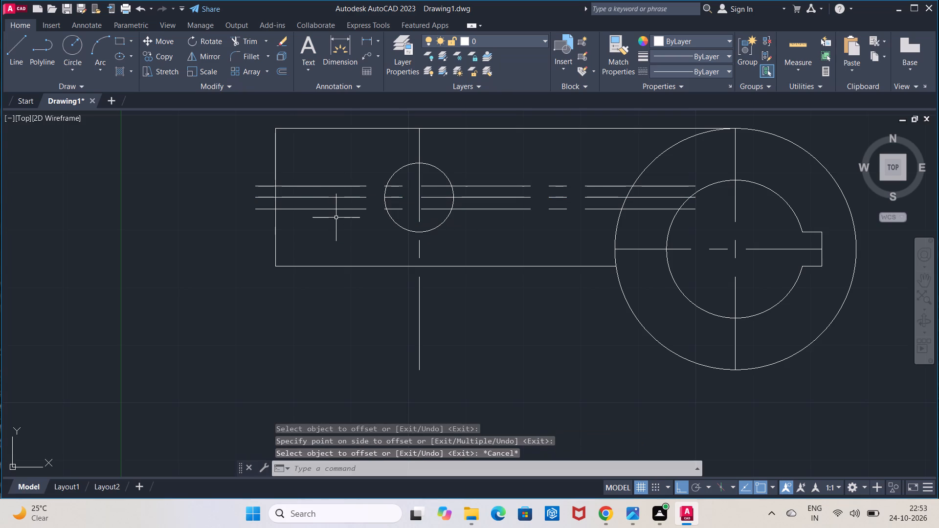
Trim the two offset lines where they run inside the collar's outer circle.
click(234, 38)
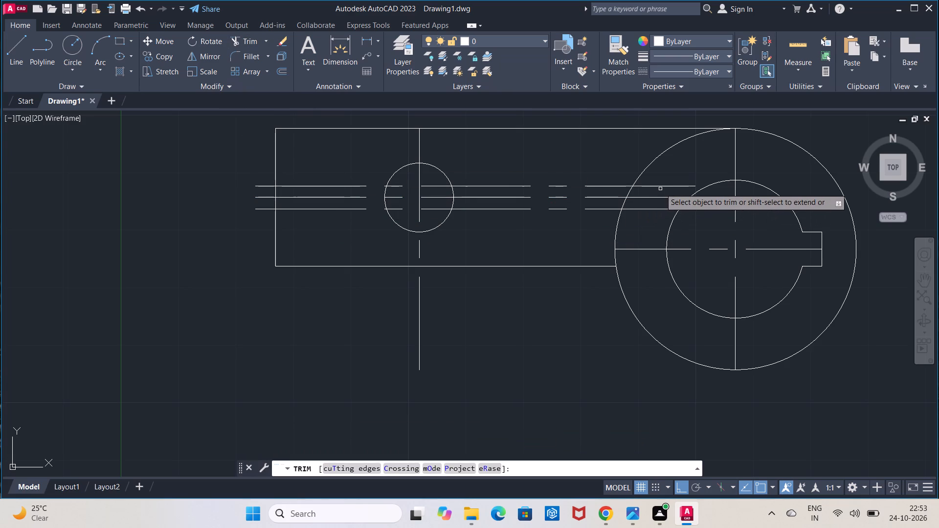
click(661, 187)
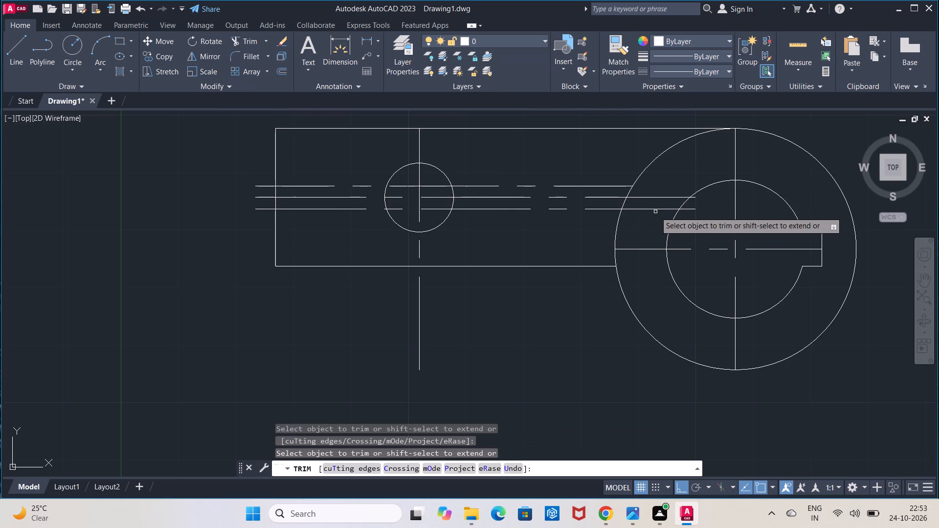
click(656, 209)
click(691, 209)
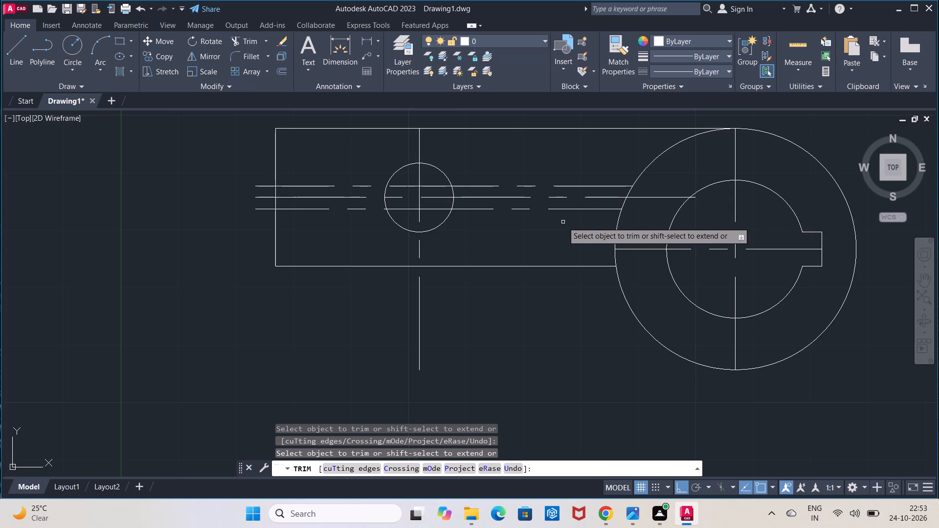
key(Escape)
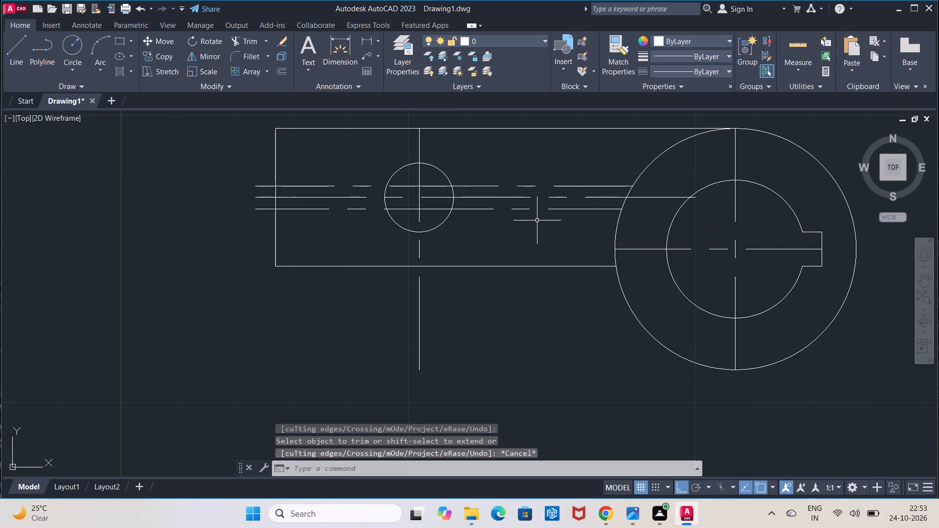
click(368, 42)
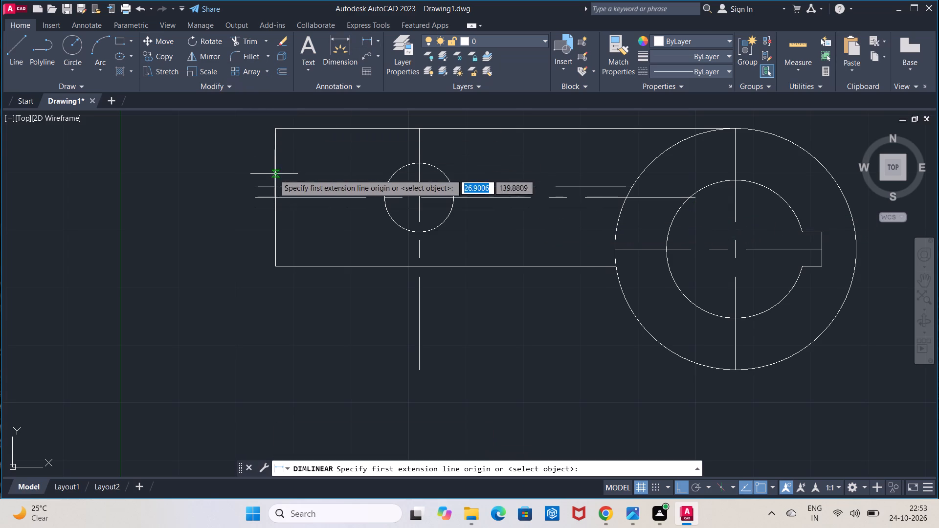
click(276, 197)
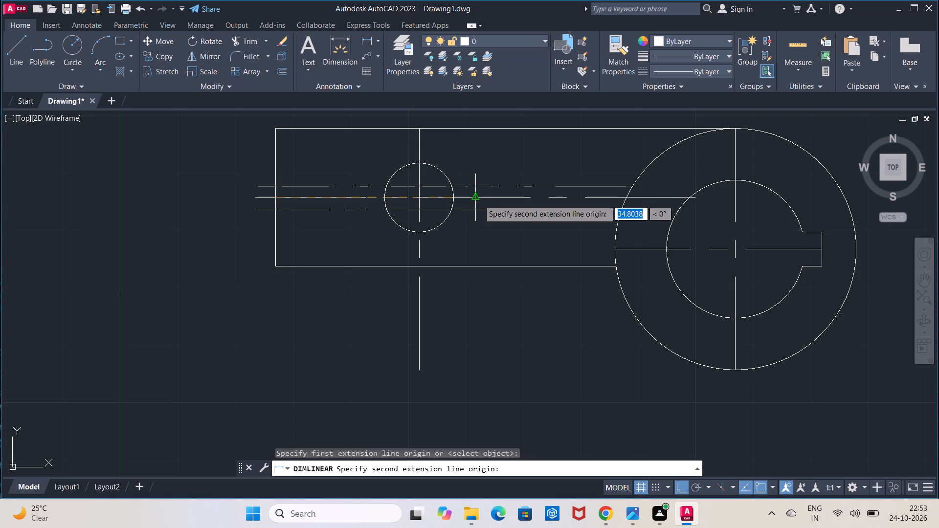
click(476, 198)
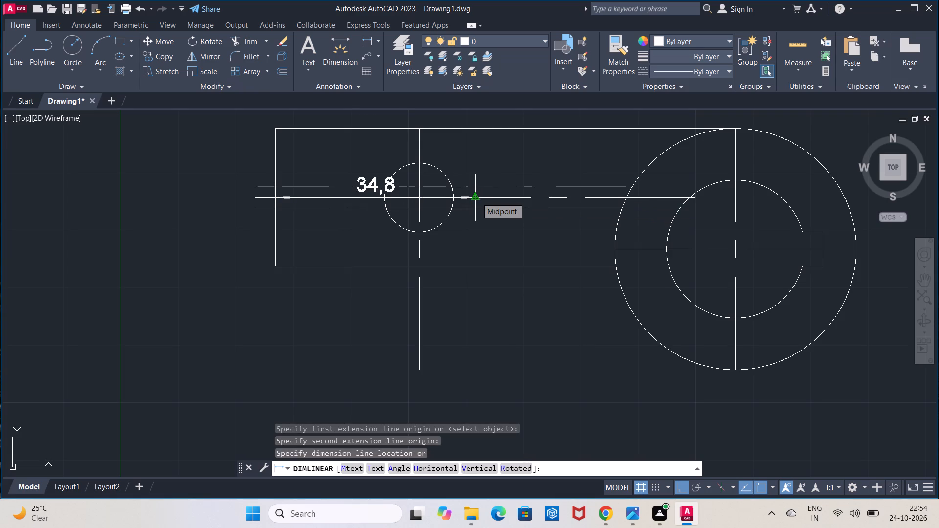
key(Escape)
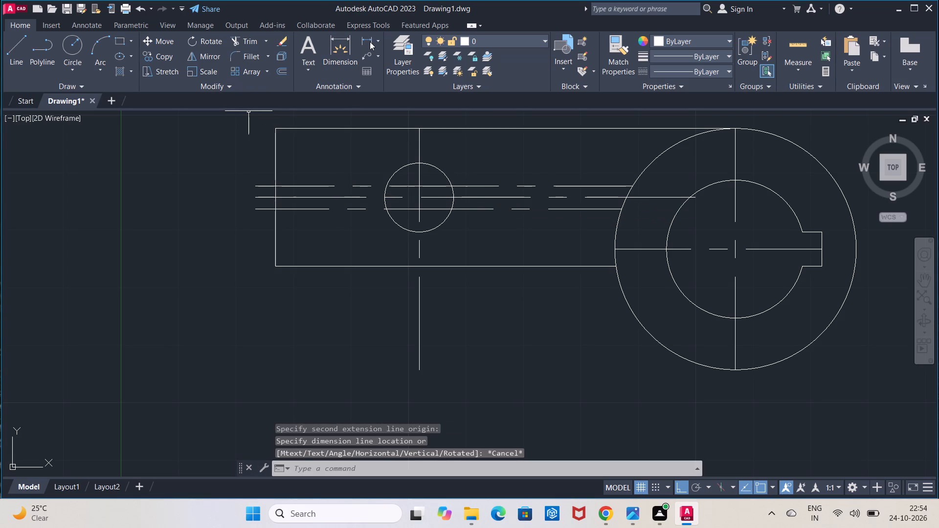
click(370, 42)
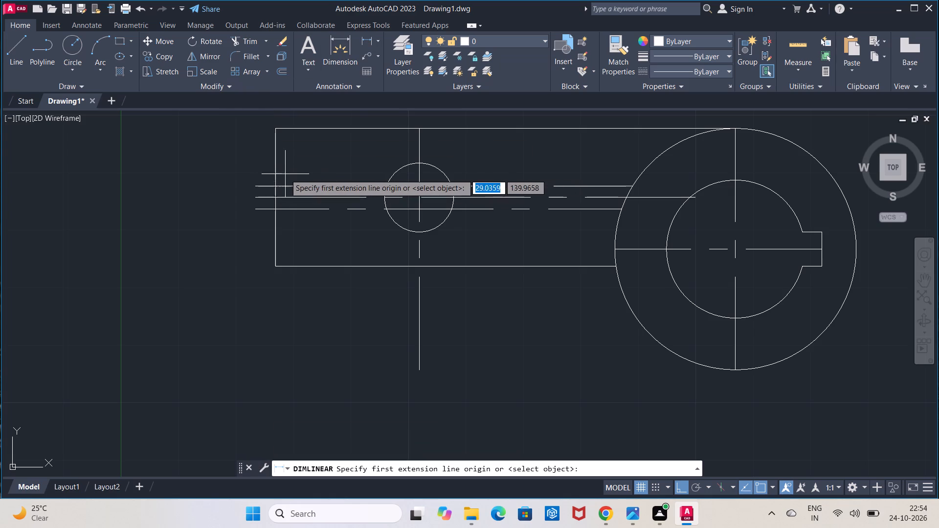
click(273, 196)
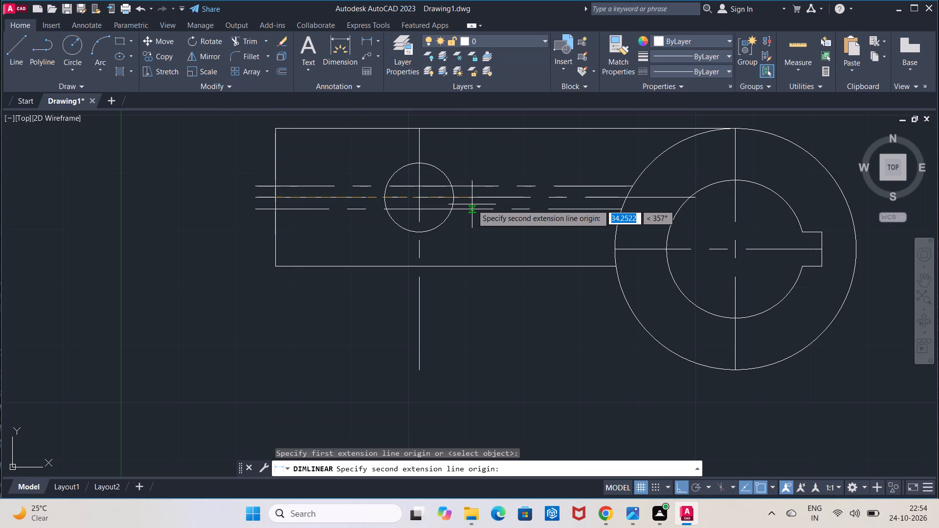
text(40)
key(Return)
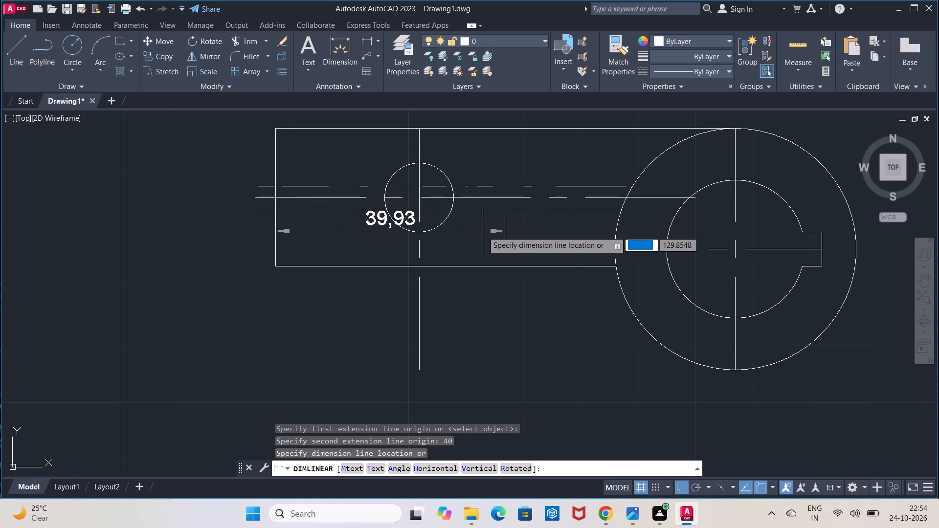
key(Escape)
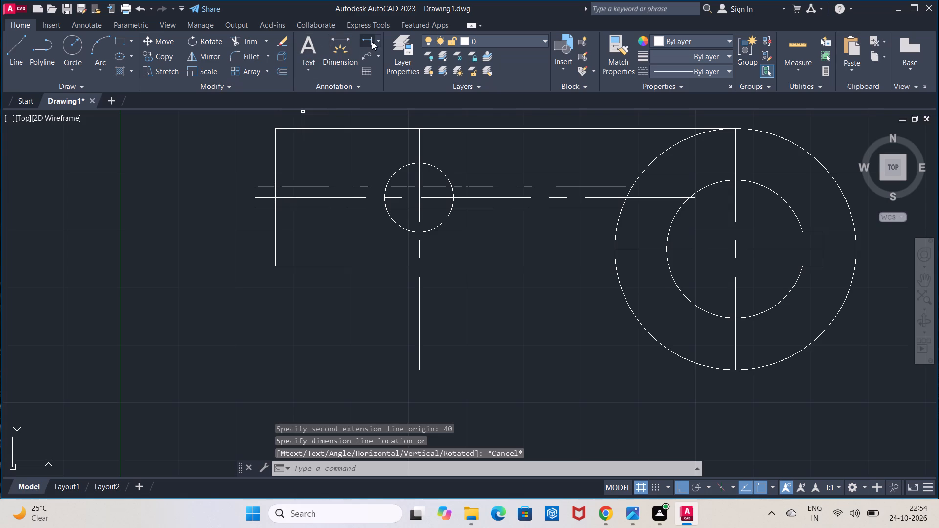
Place a 40 mm horizontal linear dimension from the midpoint of the arm's left edge, with its dimension line below the hole.
click(370, 41)
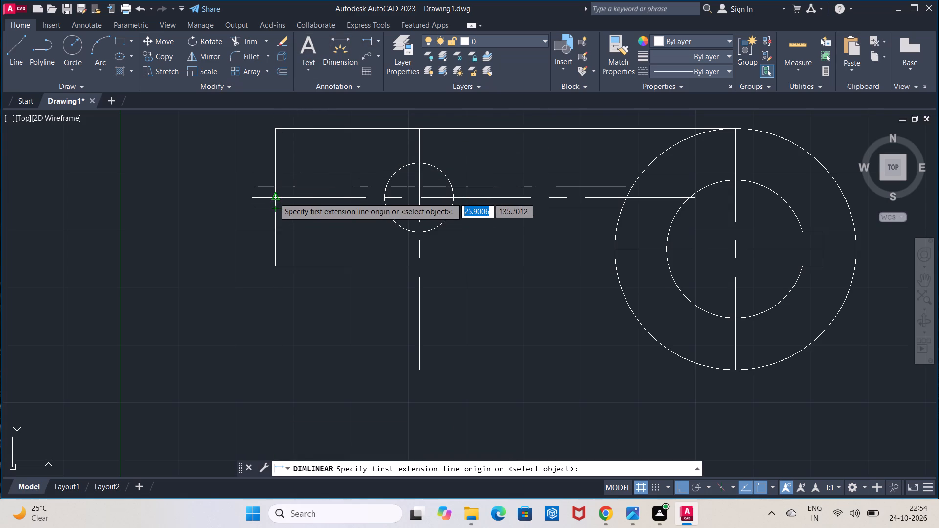
click(274, 198)
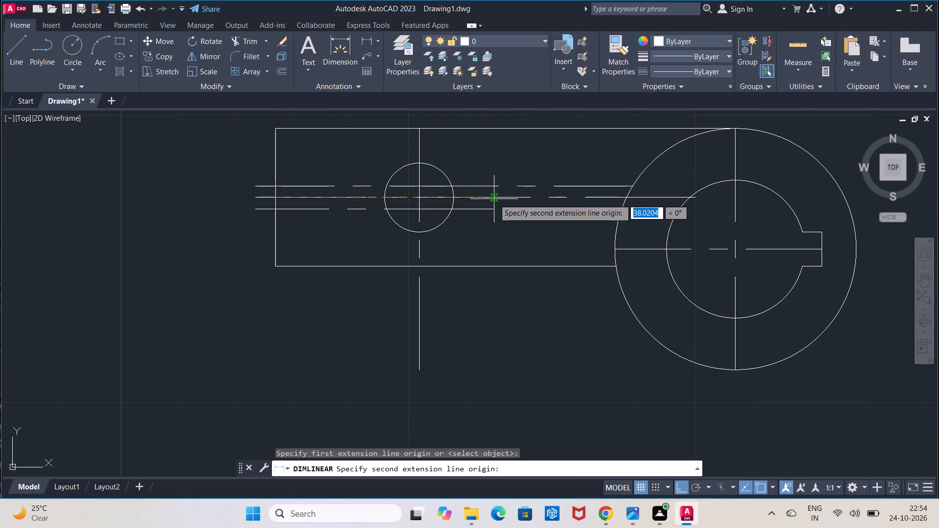
key(4)
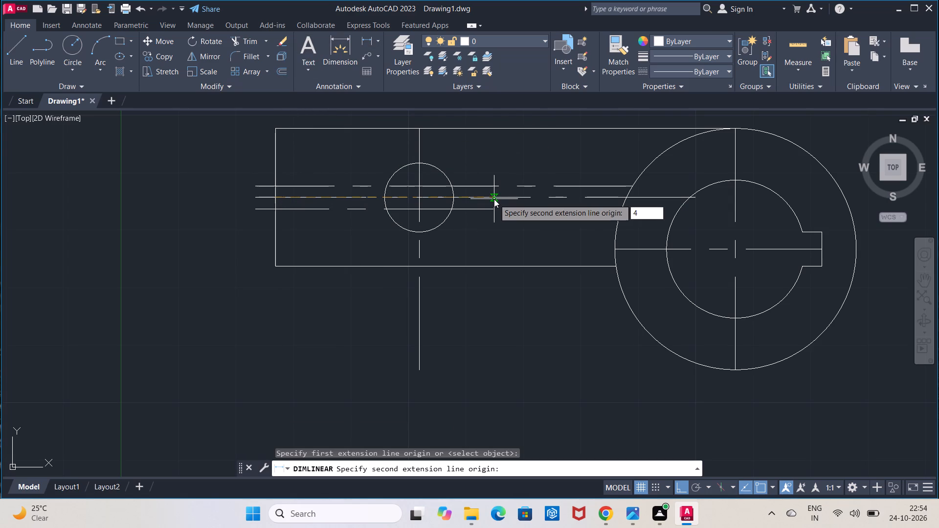
key(0)
key(Return)
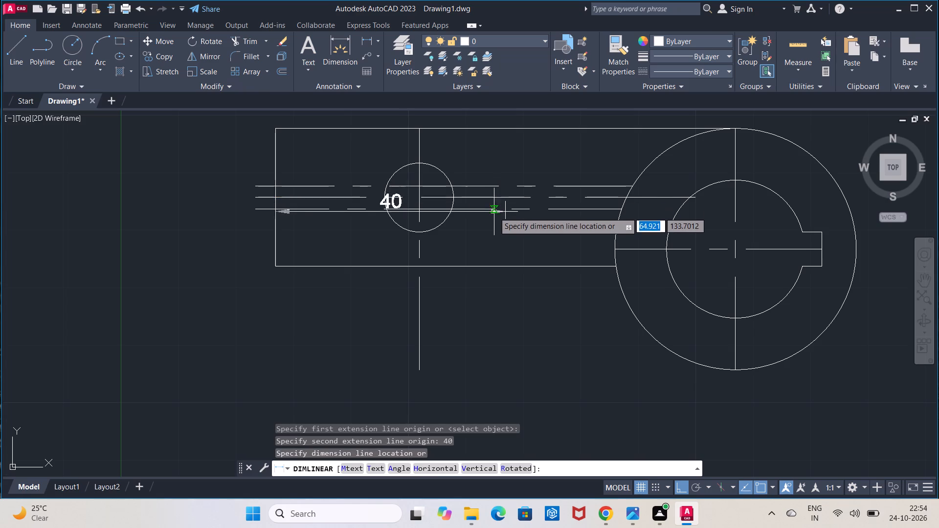
click(500, 239)
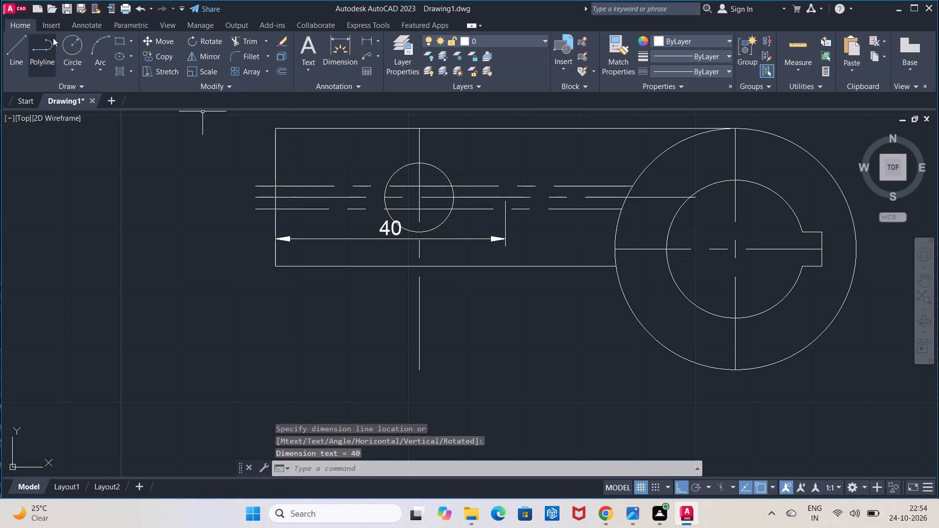
Draw a vertical line joining the lower and upper offset lines at the right end of the 40 mm dimension.
click(19, 43)
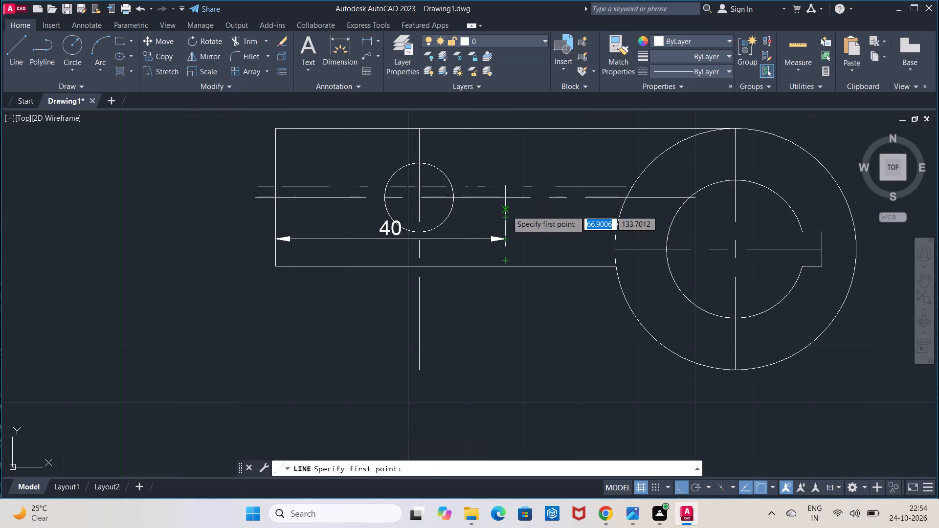
click(507, 210)
click(509, 187)
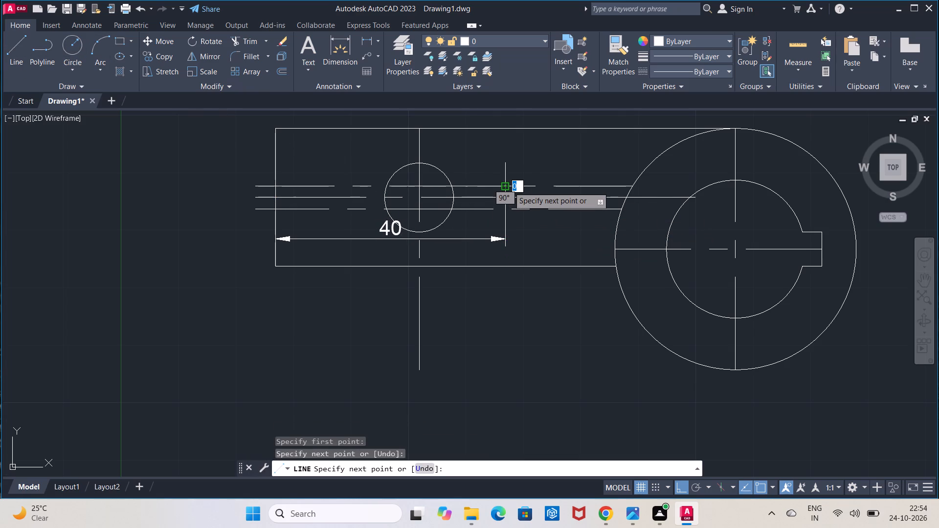
key(Escape)
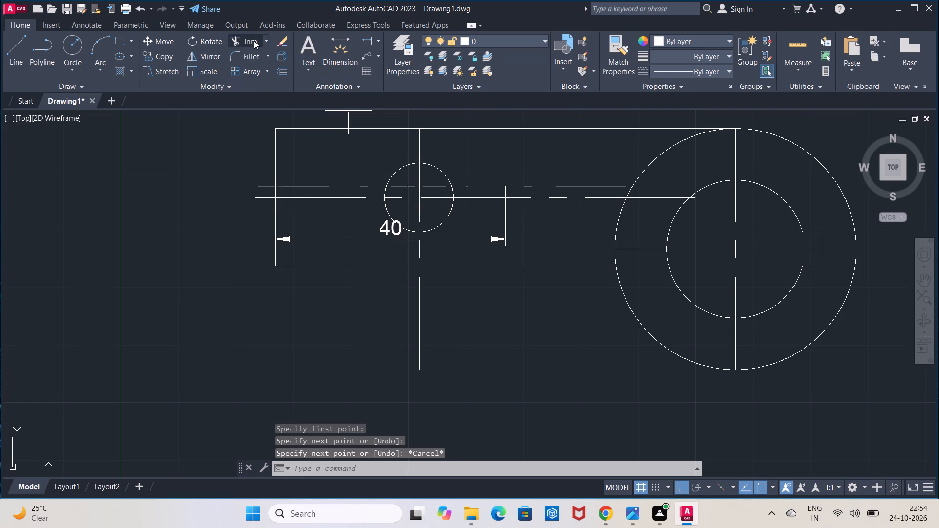
Trim the two offset lines where they run past the short vertical line closing the slot, toward the collar.
click(253, 41)
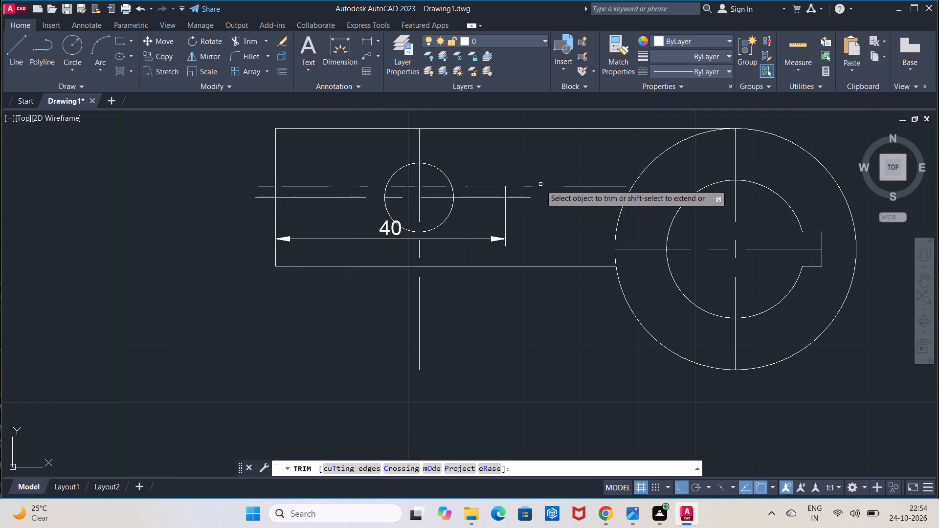
click(534, 185)
click(530, 208)
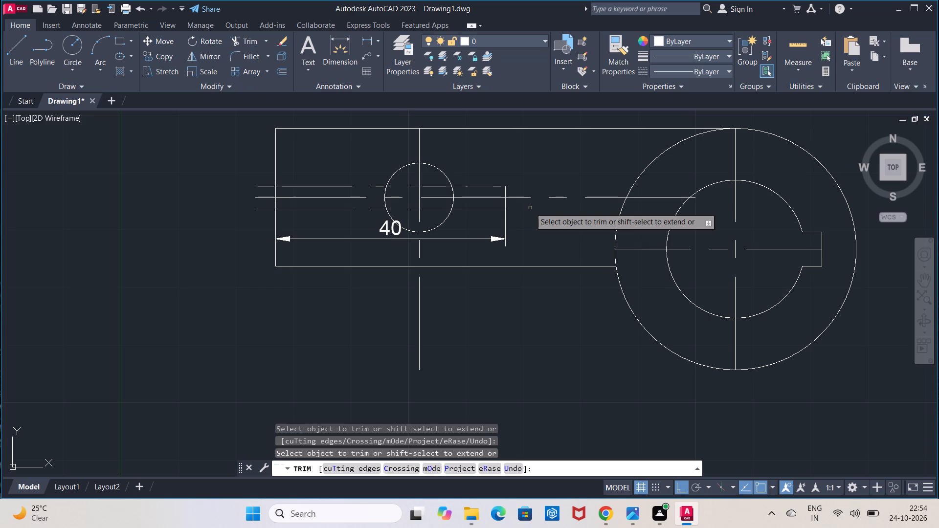
key(Escape)
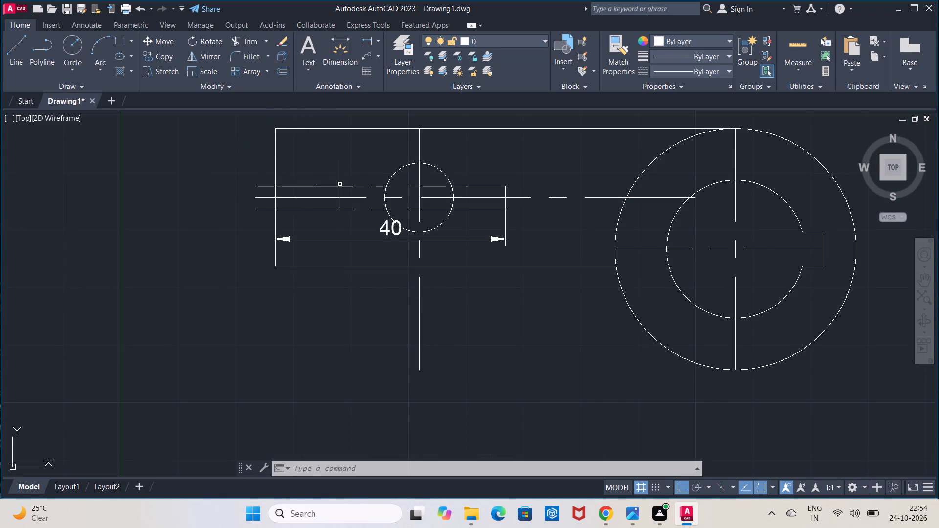
Trim the ends of both offset lines and the horizontal centerline that stick out beyond the arm's left edge.
click(232, 39)
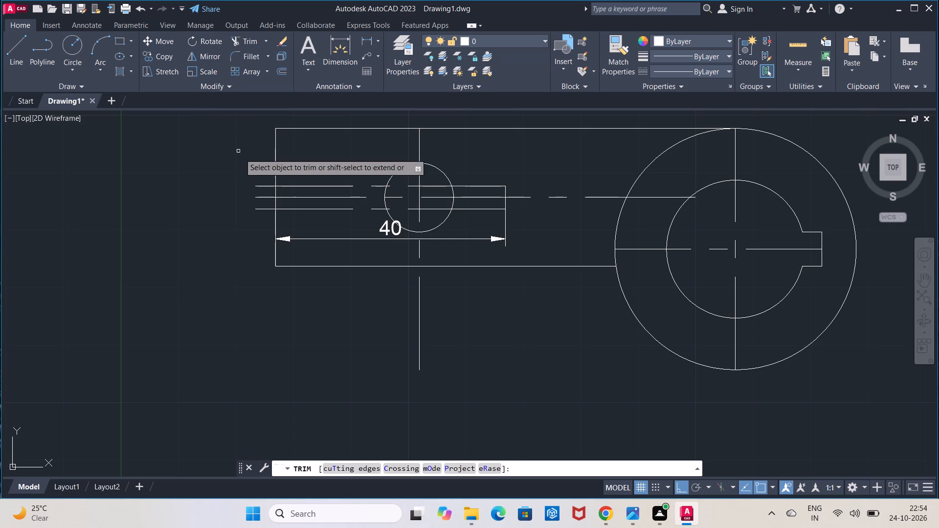
click(261, 186)
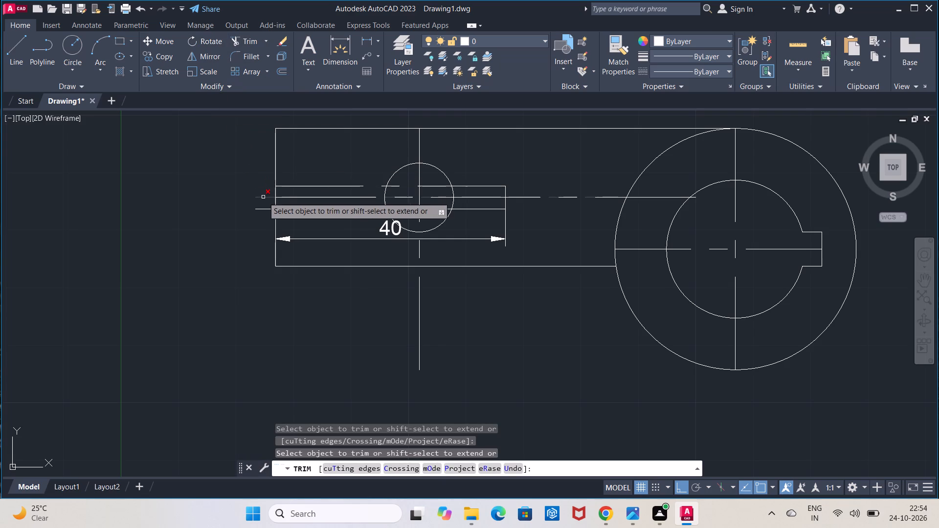
click(263, 209)
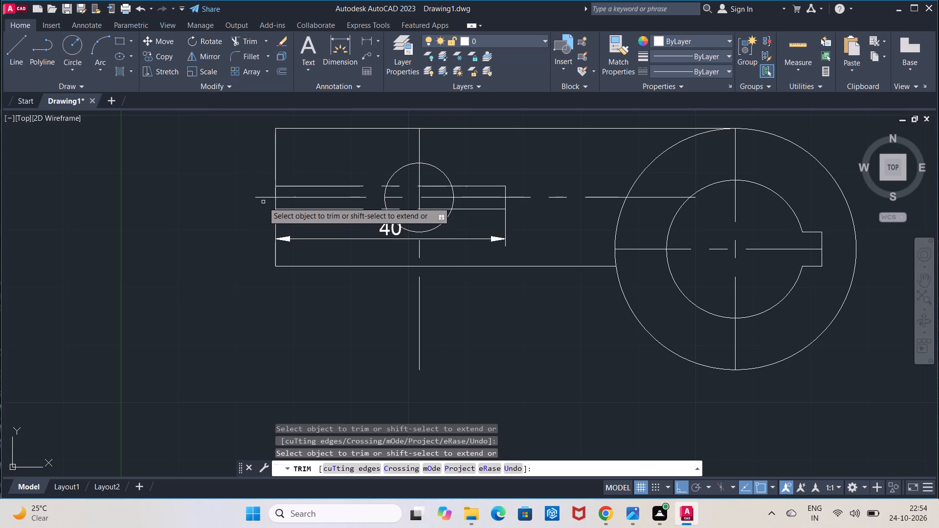
click(263, 198)
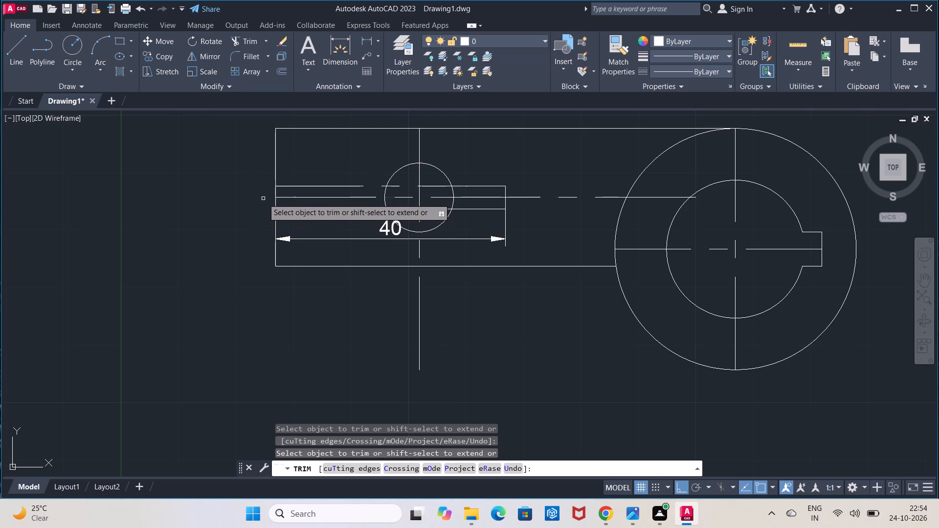
key(Escape)
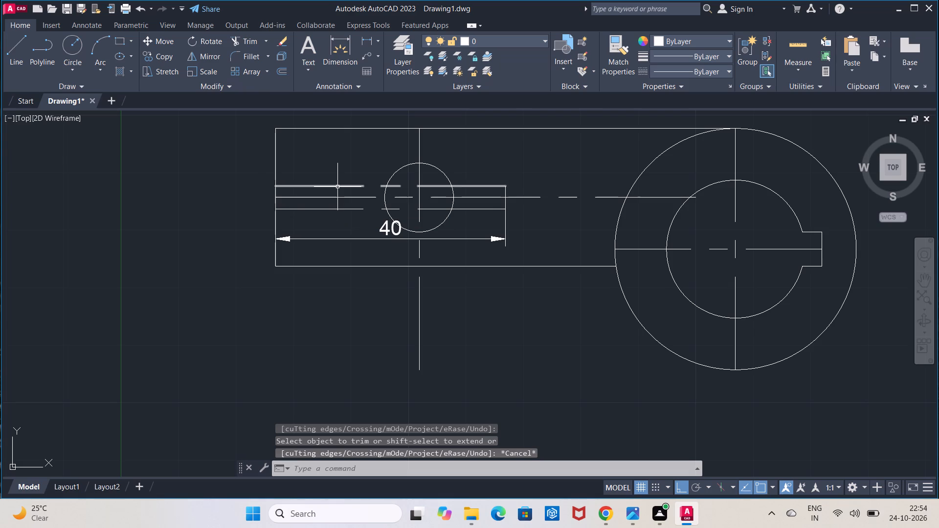
Change the linetype of the upper and lower slot lines to ByLayer.
click(337, 187)
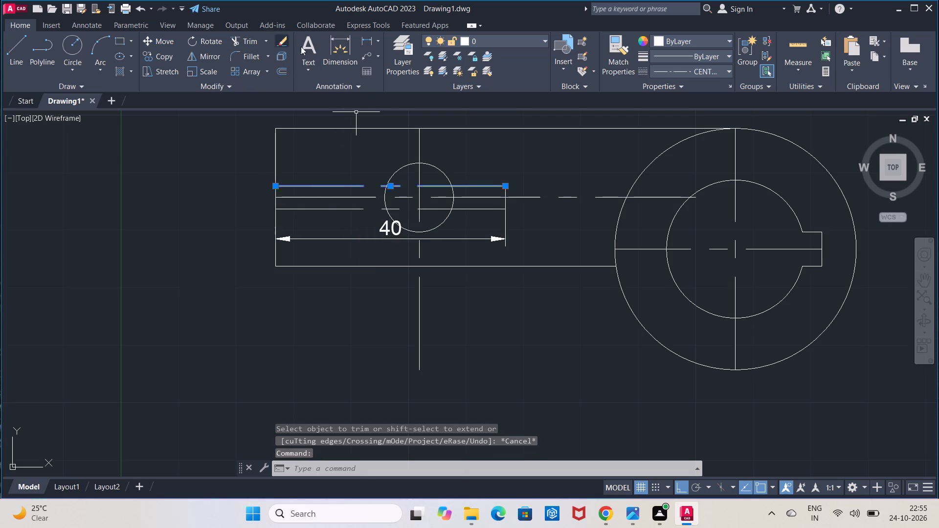
click(667, 76)
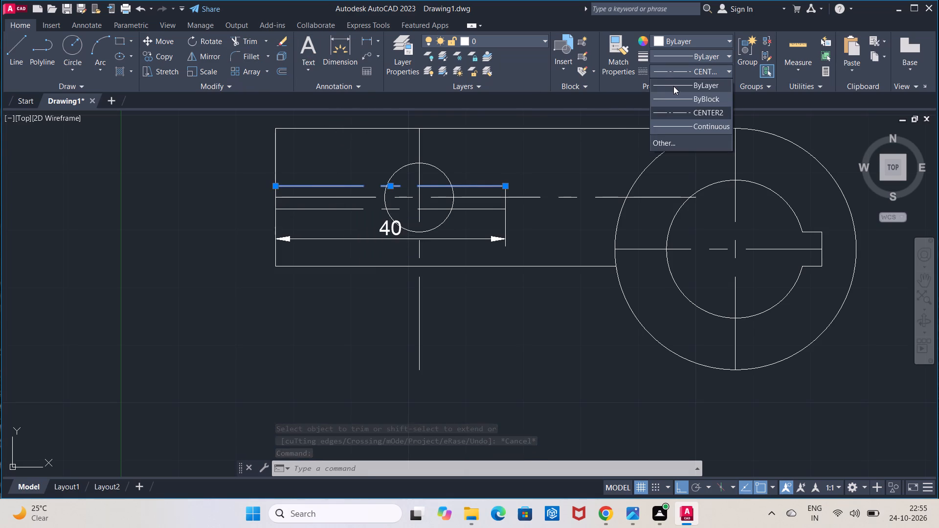
click(673, 87)
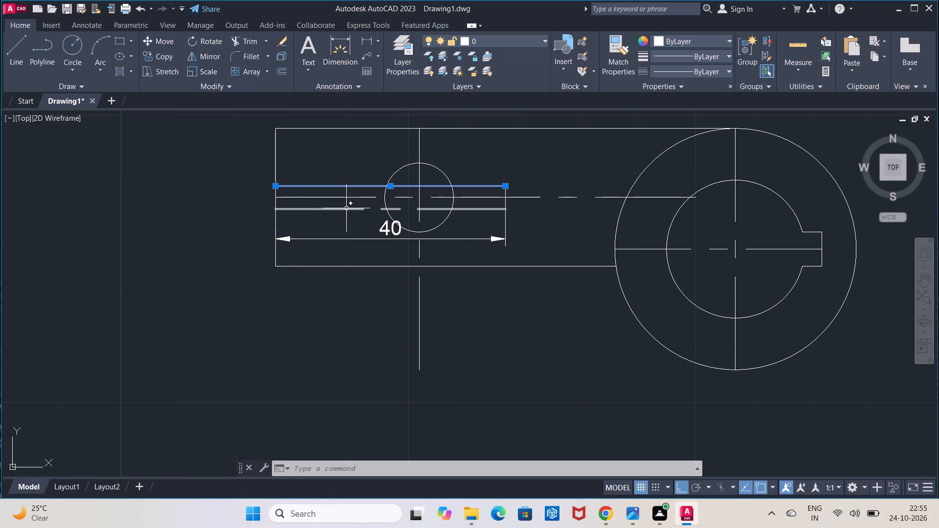
click(346, 209)
click(659, 58)
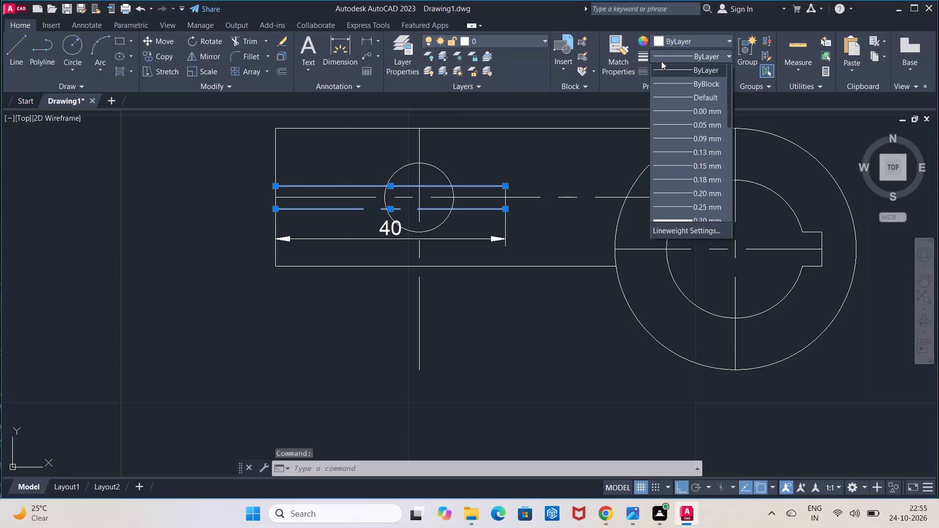
click(661, 61)
click(679, 69)
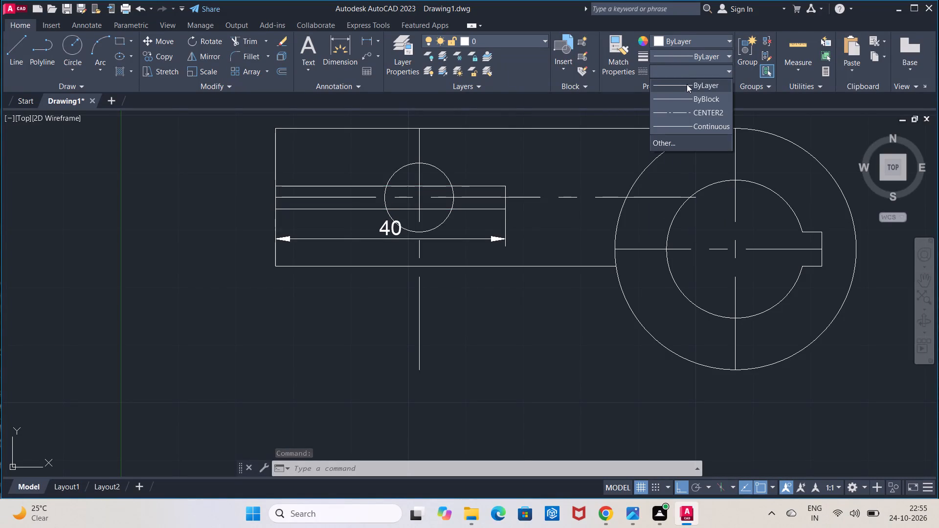
click(687, 85)
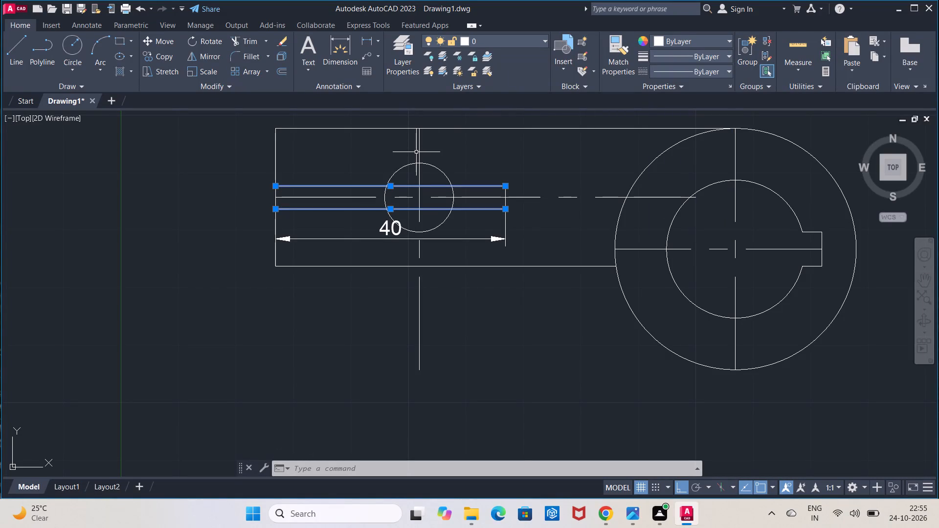
key(Escape)
Trim the hole's right-hand arc between the slot lines and the parts of both slot lines inside the hole.
scroll(413, 180, up, 1)
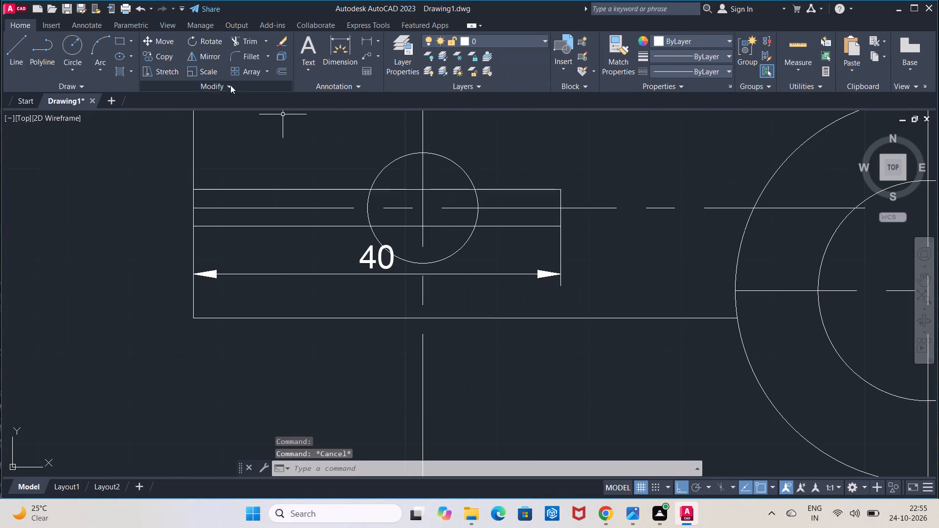
click(243, 46)
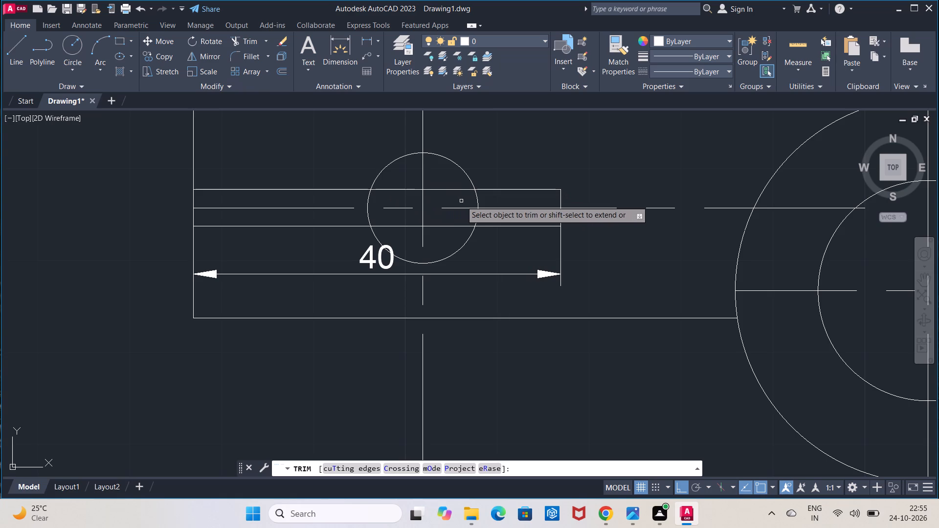
click(476, 196)
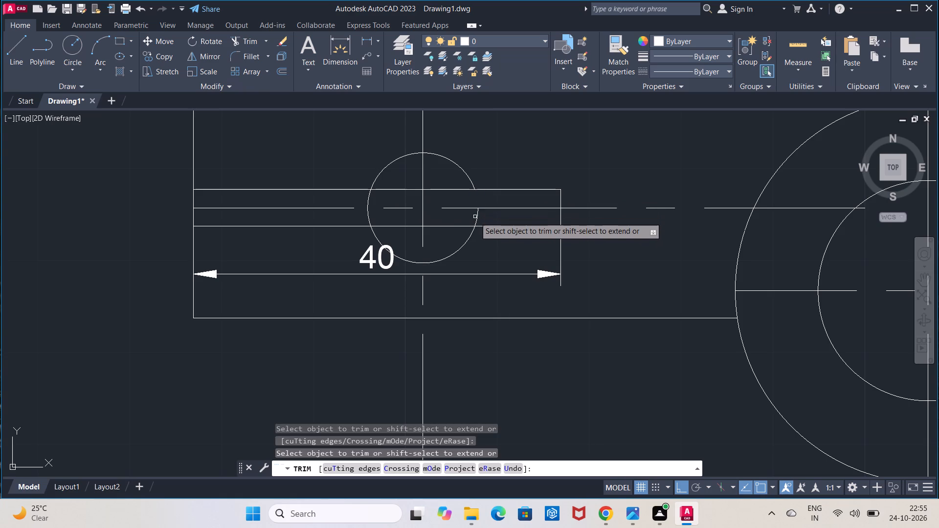
click(475, 220)
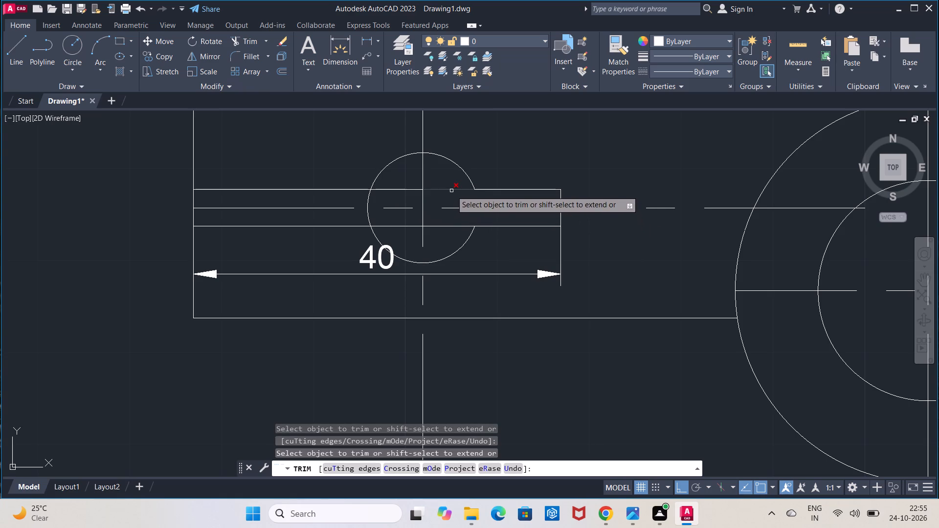
click(451, 190)
click(399, 190)
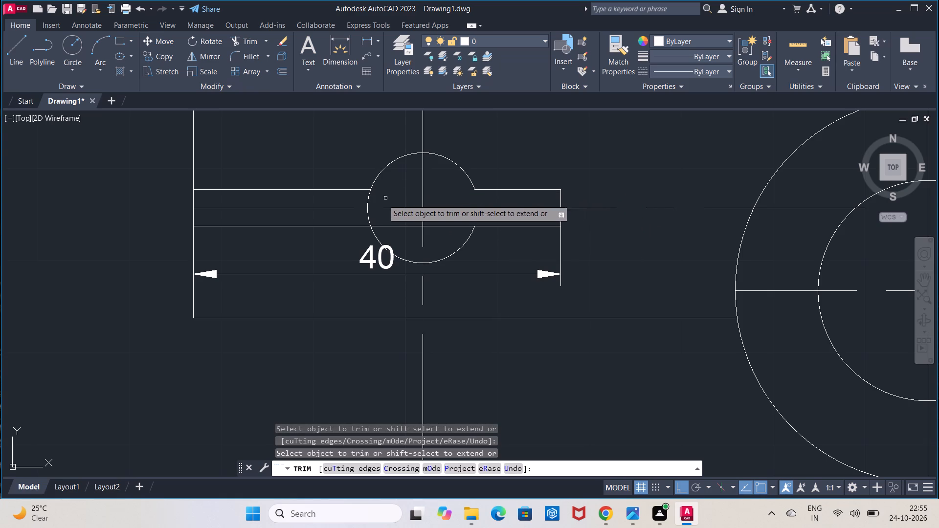
click(382, 226)
click(431, 227)
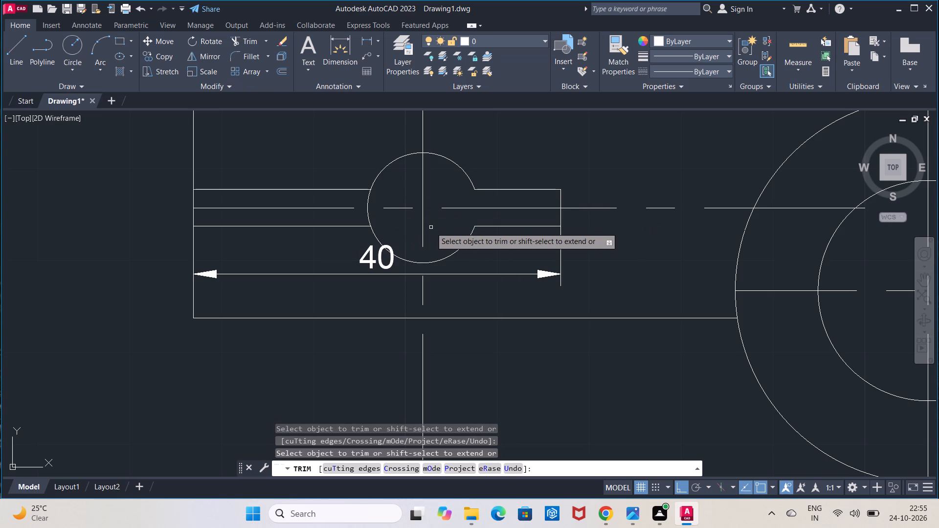
Trim the arm's left edge and the hole's left-hand arc between the slot lines to open the slot.
click(194, 198)
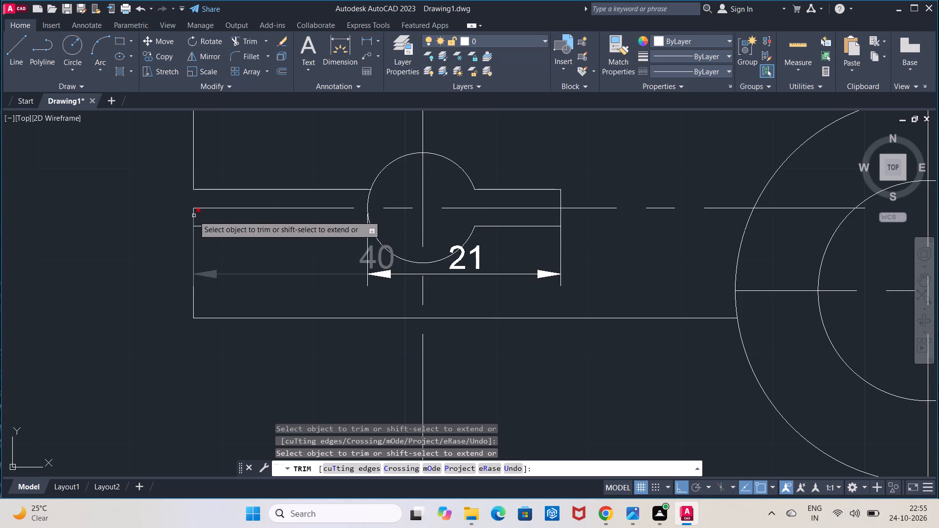
click(194, 216)
click(191, 218)
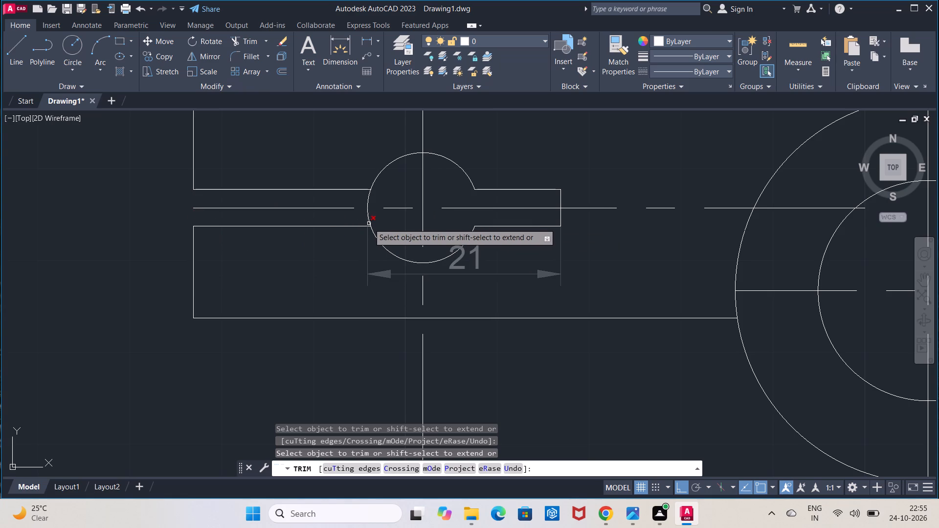
click(371, 223)
click(369, 199)
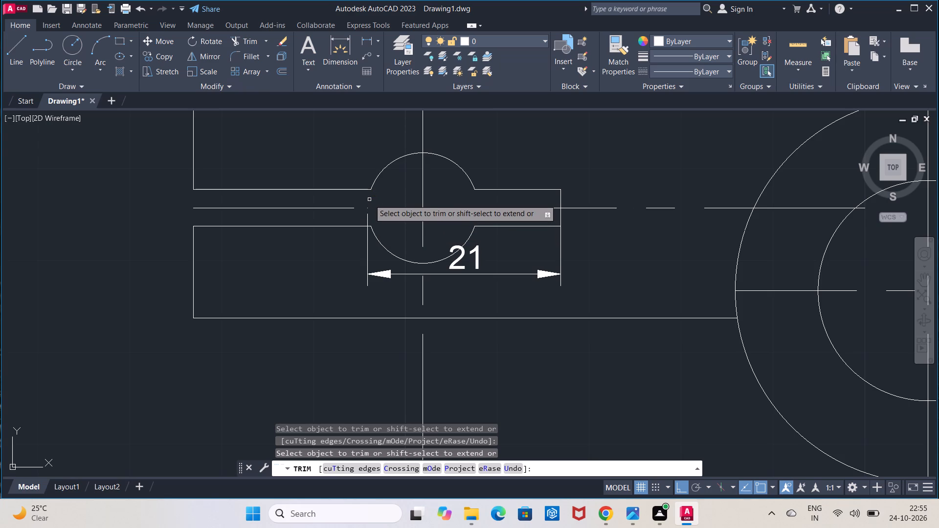
key(Escape)
Delete the horizontal linear dimension below the hole.
scroll(369, 199, down, 1)
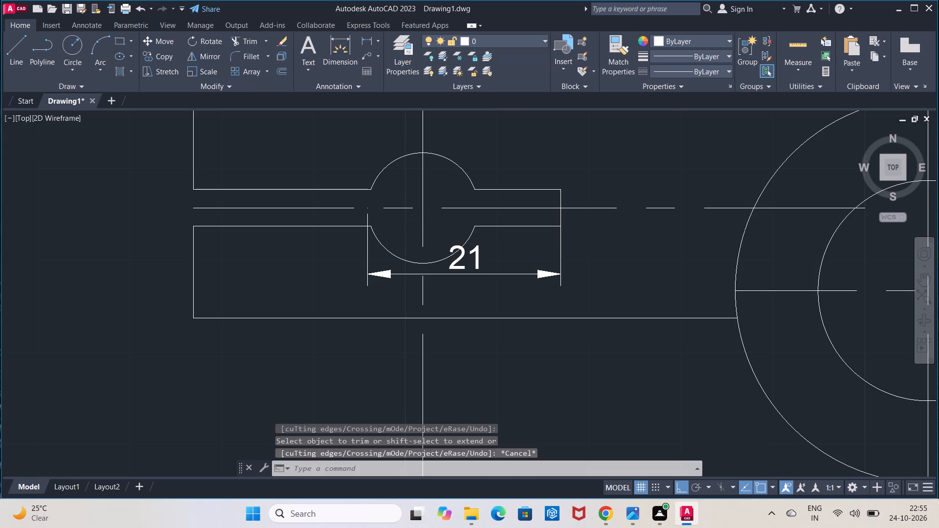
scroll(369, 199, down, 1)
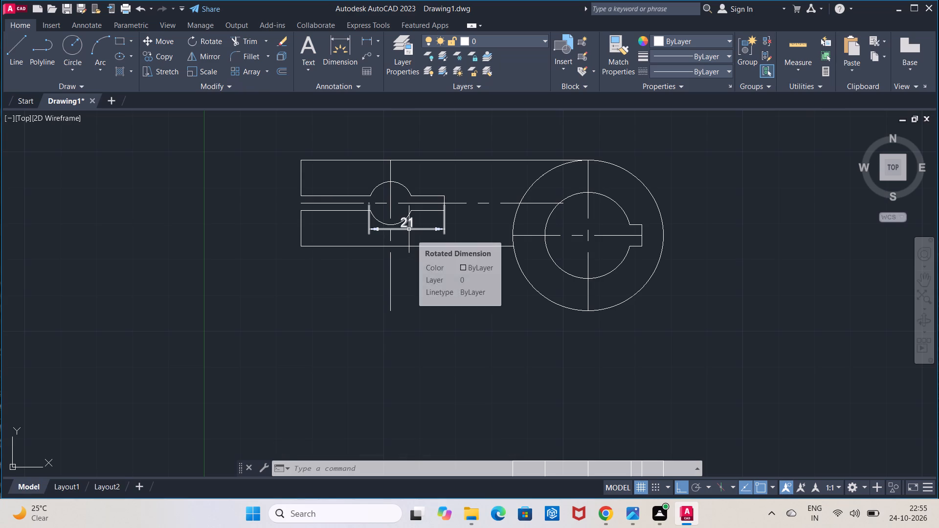
click(409, 229)
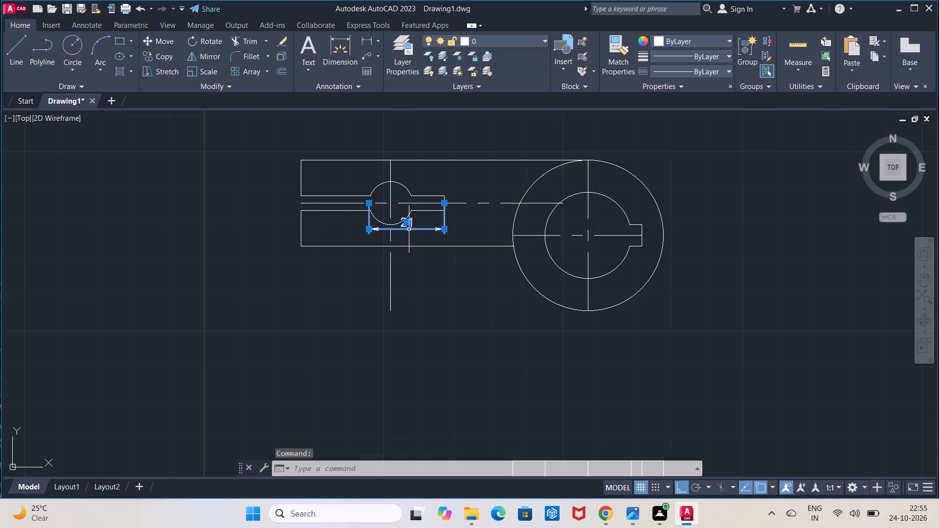
key(Delete)
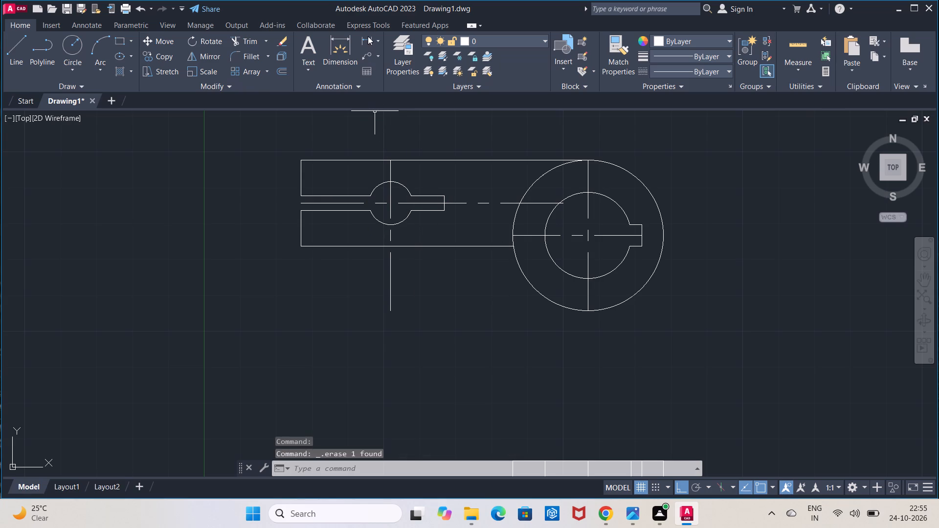
Check the slot's length with a temporary linear dimension from the arm's left edge to the slot's closed end.
click(368, 36)
click(295, 203)
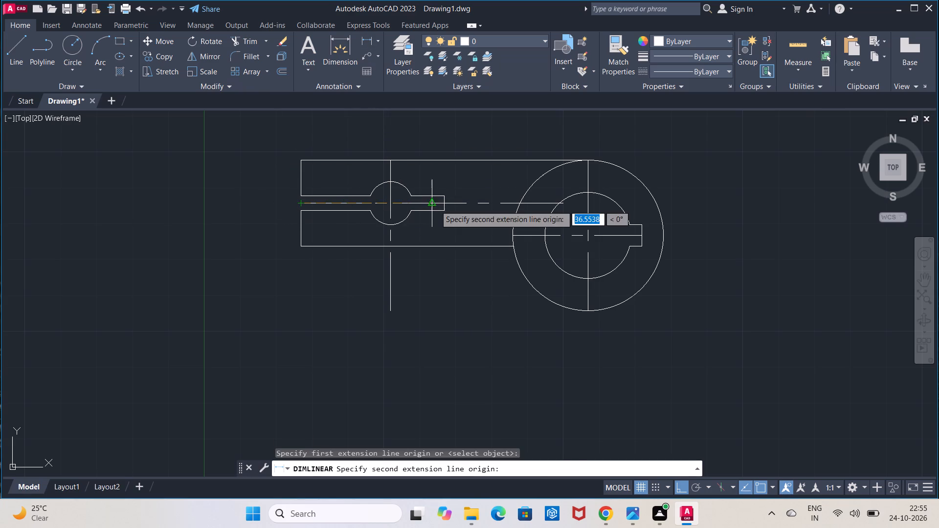
click(442, 204)
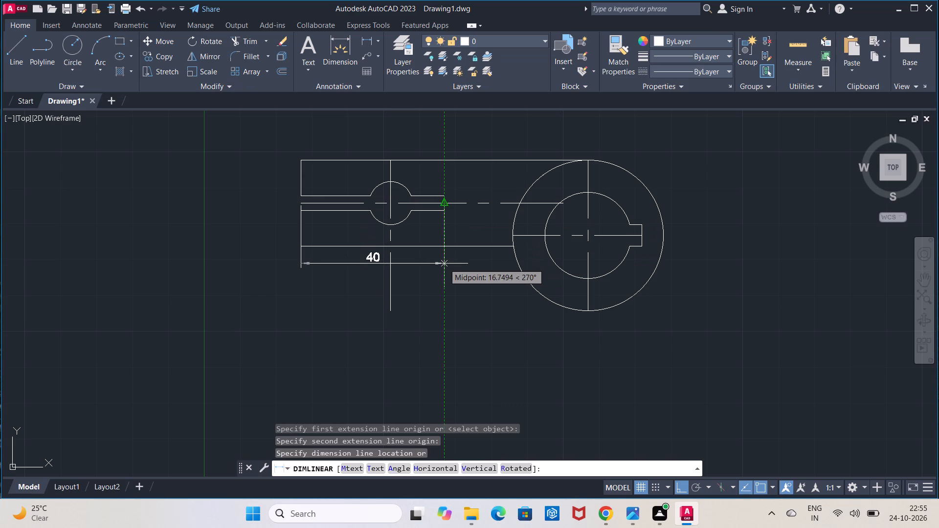
key(Escape)
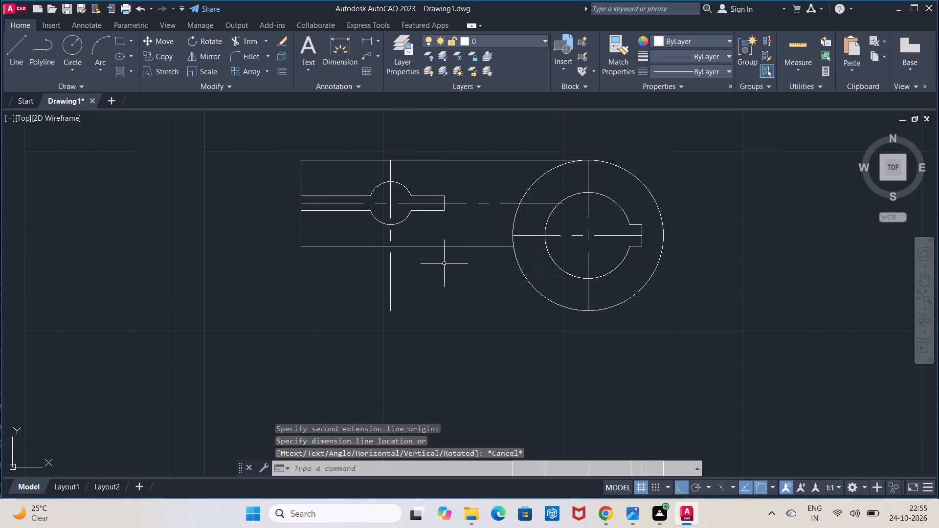
Extend the hole's vertical centerline from the top view down to the bottom edge of the front view.
scroll(397, 305, down, 1)
middle_drag(397, 305, 395, 223)
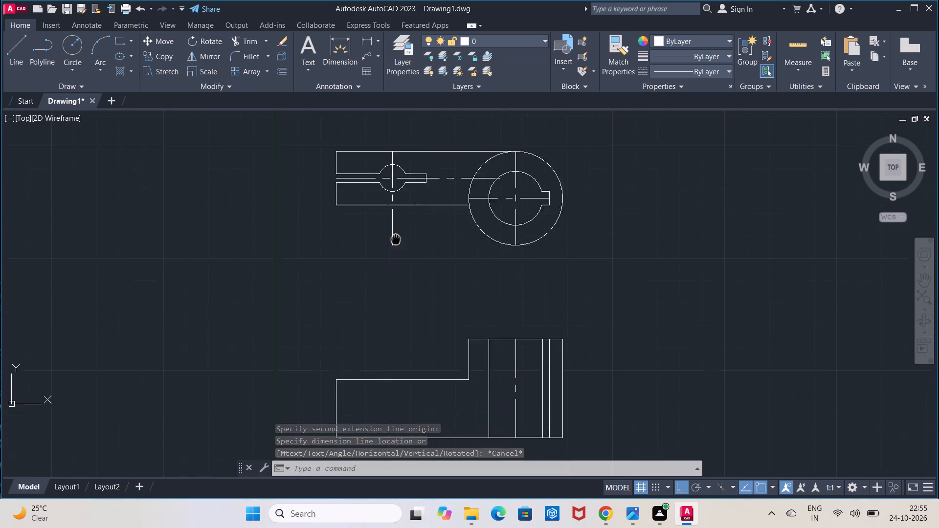
middle_drag(395, 223, 392, 189)
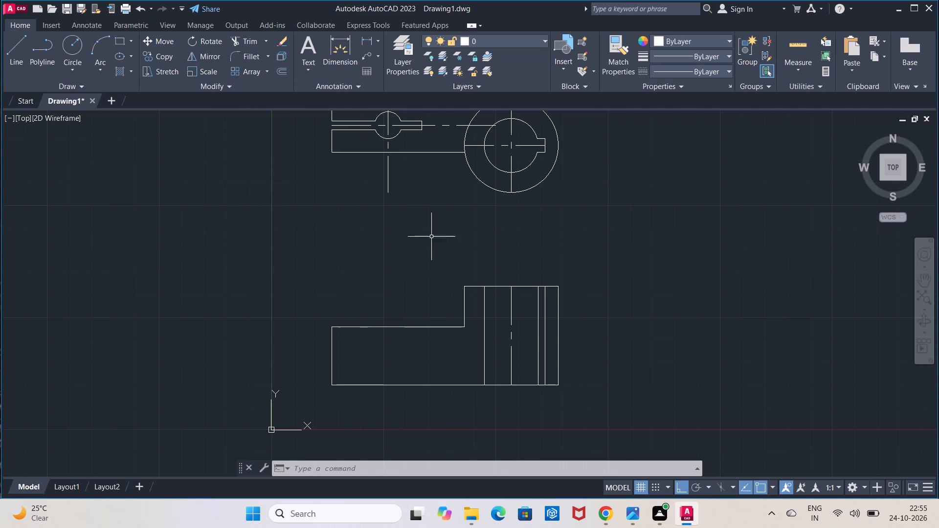
click(266, 42)
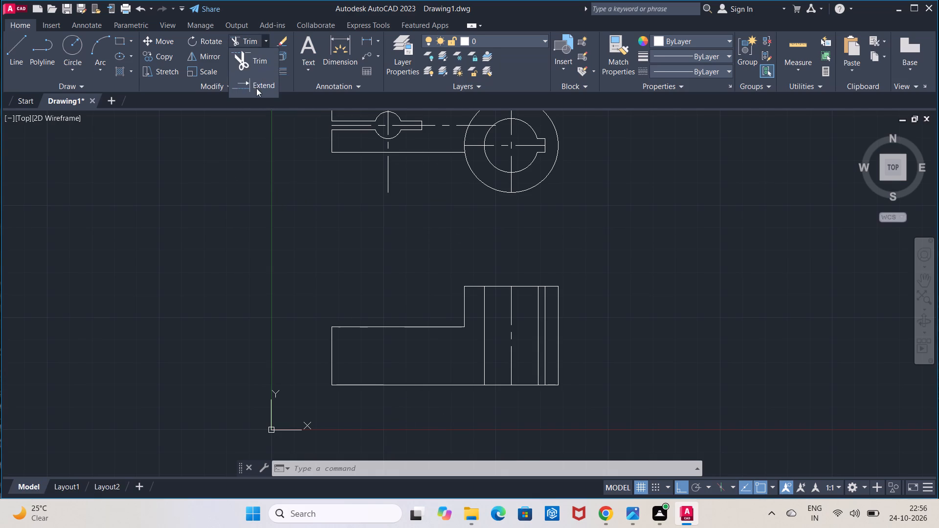
click(256, 88)
click(386, 189)
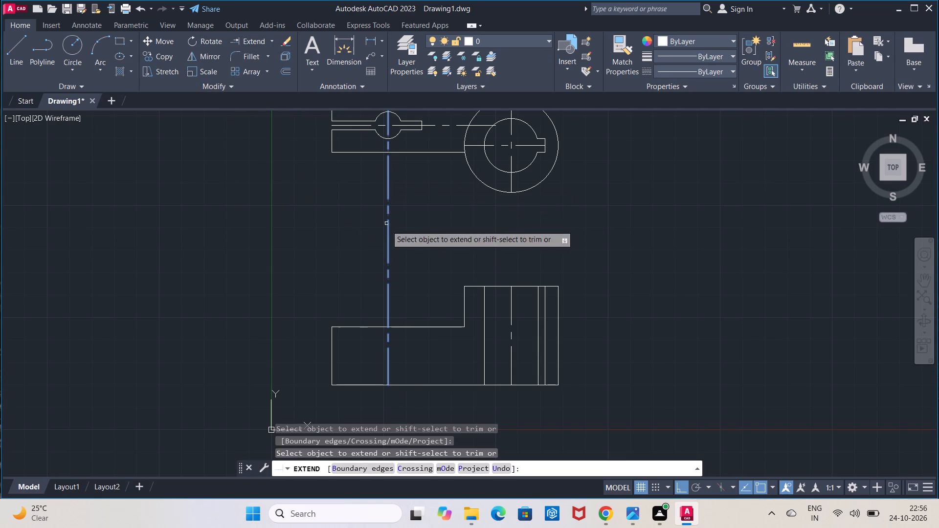
click(387, 258)
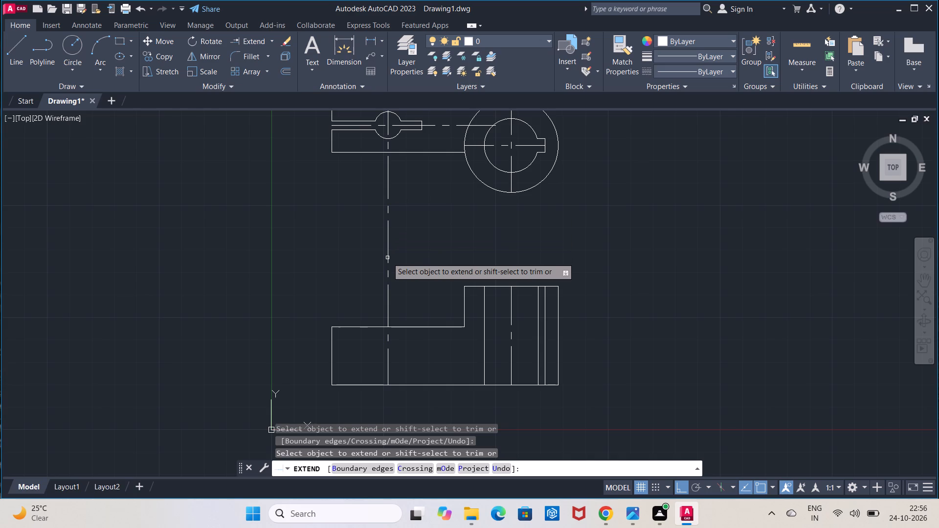
Trim away the part of the hole's vertical centerline between the top view and the front view.
key(Escape)
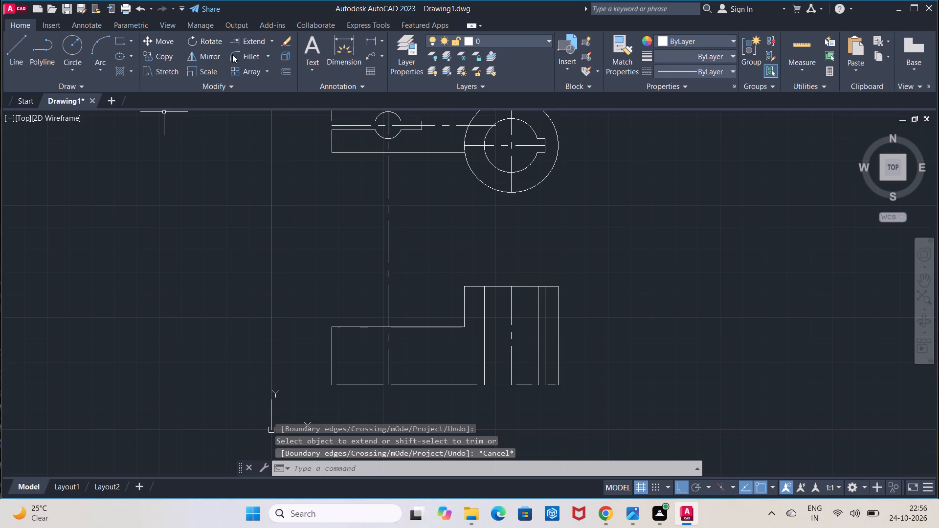
click(274, 39)
click(268, 58)
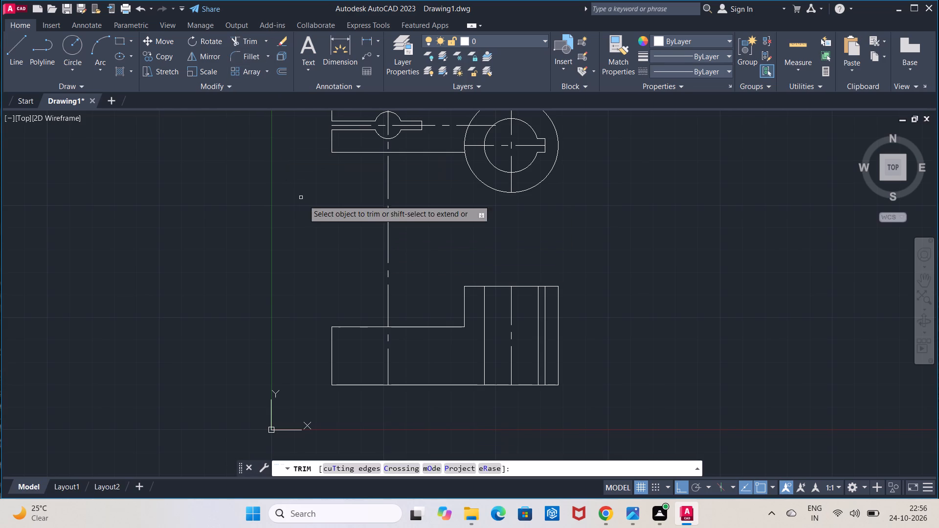
drag(334, 222, 402, 221)
key(Escape)
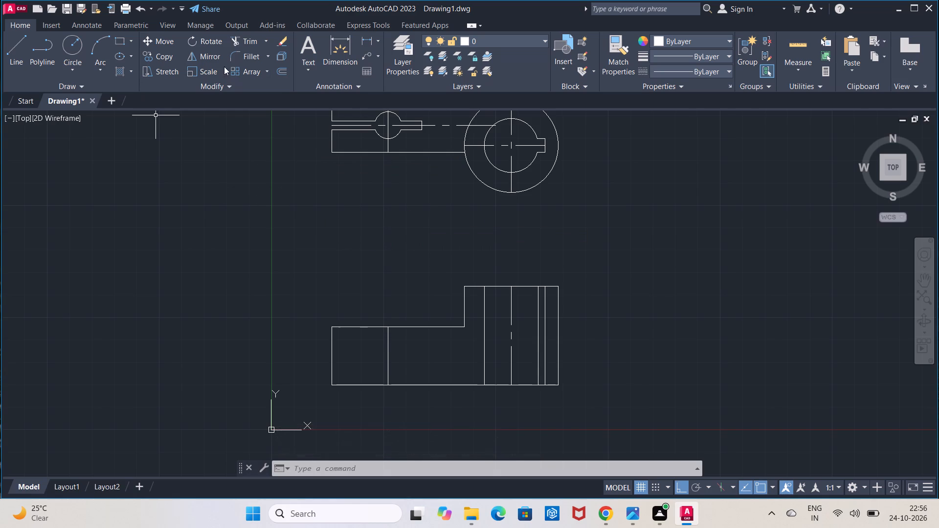
Offset the hole's centerline in the front view by 6 to both sides for the hole's edges.
click(277, 69)
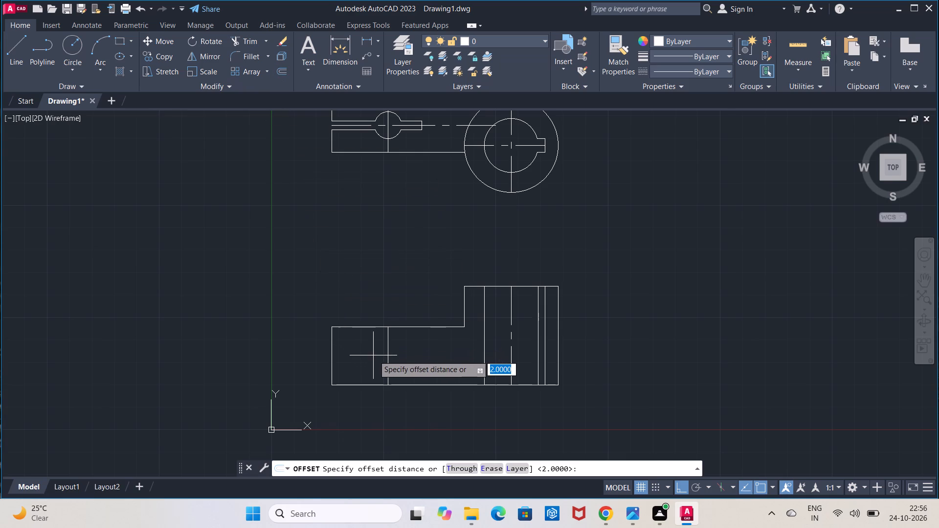
click(385, 355)
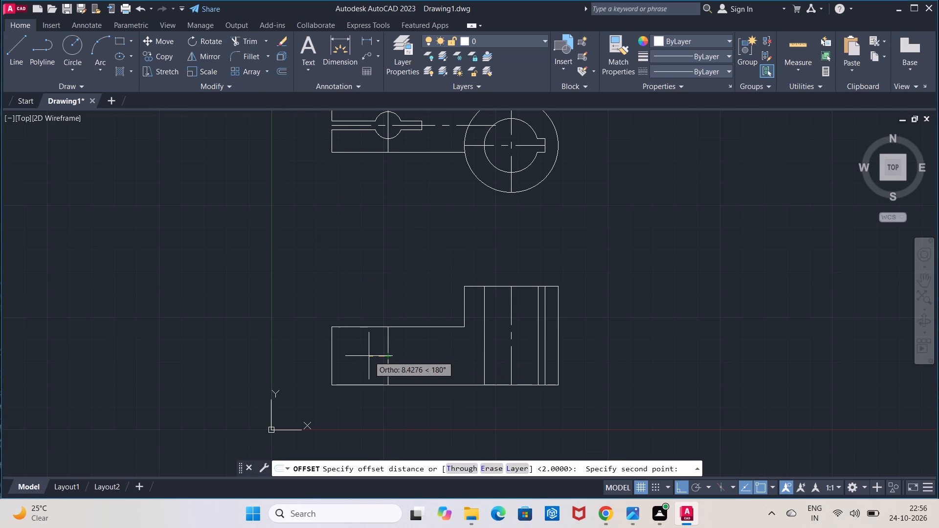
key(6)
key(Return)
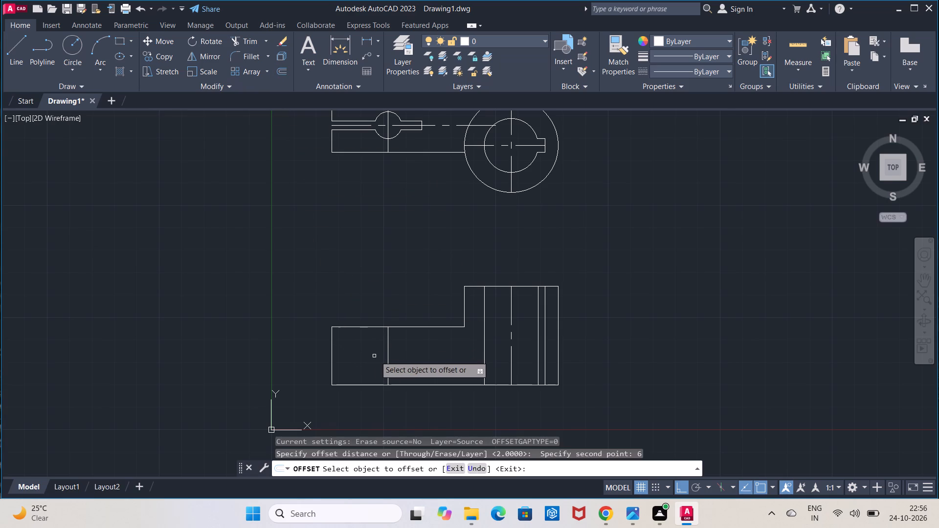
click(386, 352)
click(378, 352)
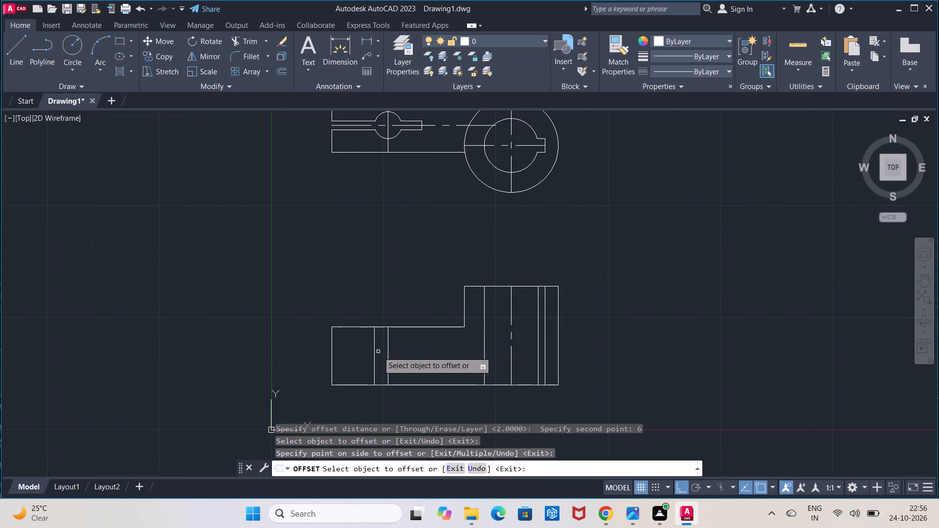
click(386, 352)
click(400, 350)
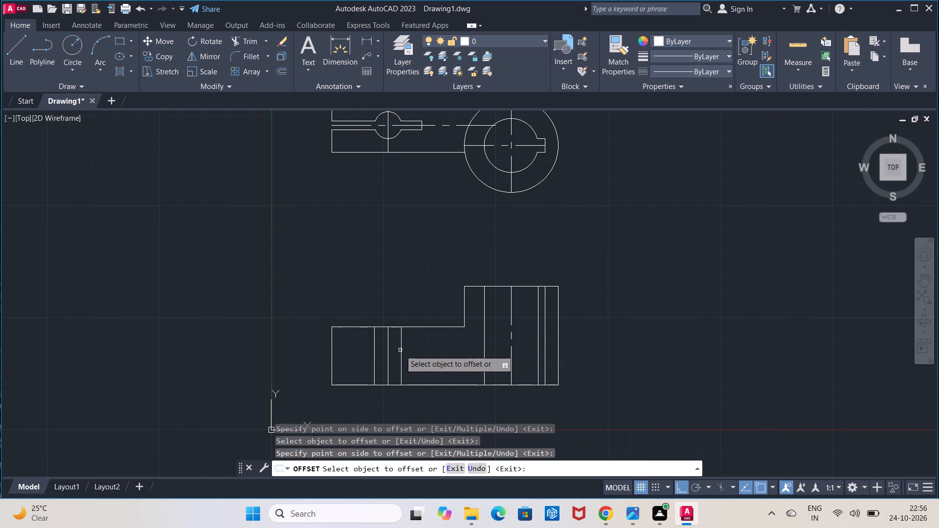
key(Escape)
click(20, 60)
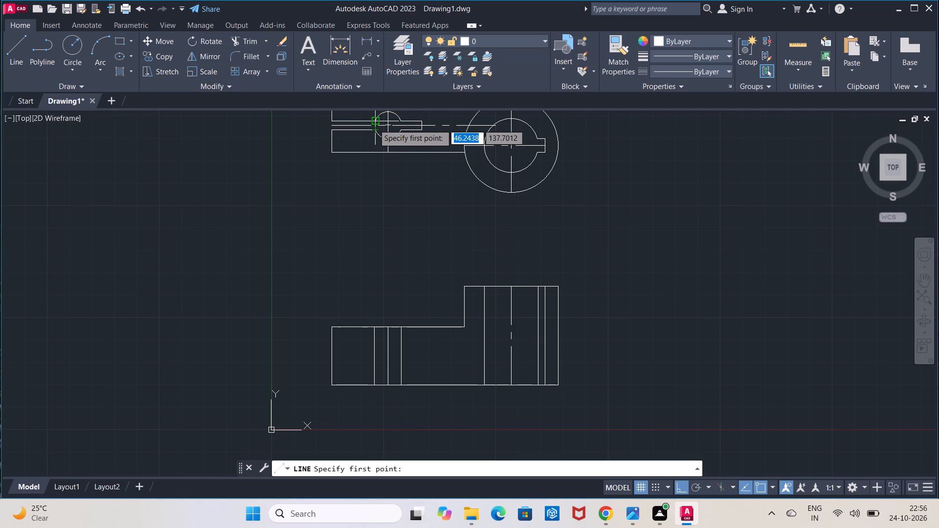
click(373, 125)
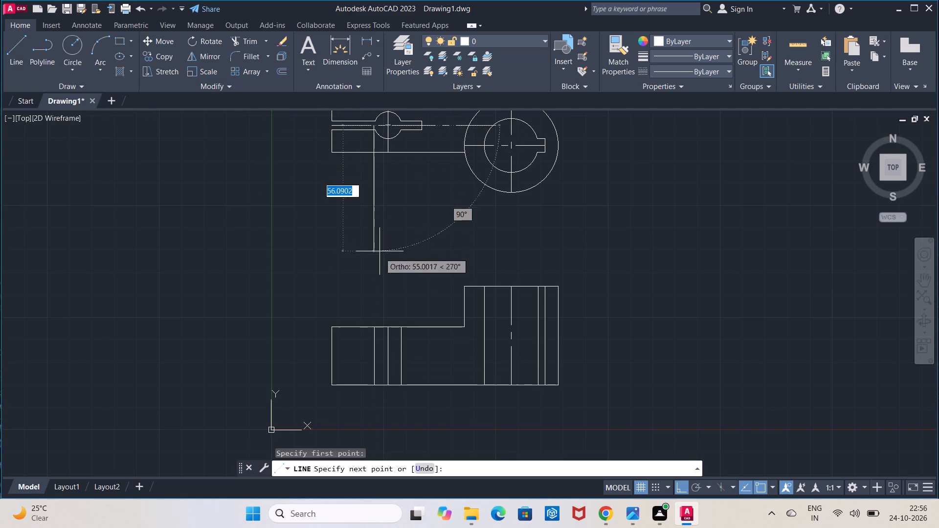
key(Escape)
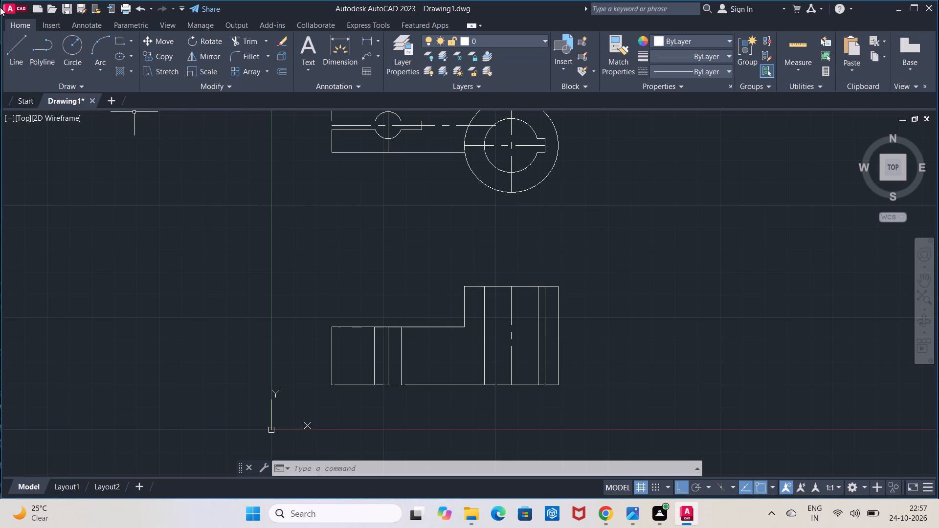
Draw a vertical line across the front view's arm, from its top edge to its bottom edge, aligned with the slot's closed end.
click(6, 50)
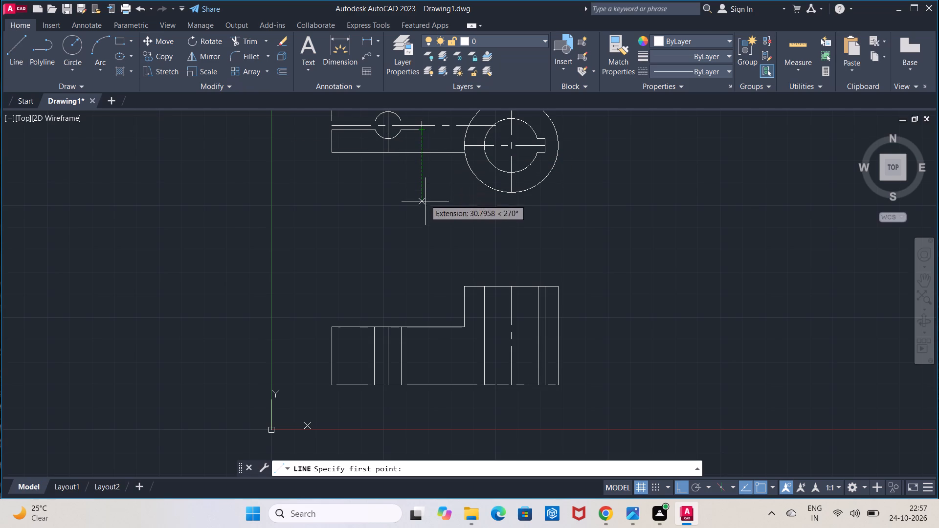
click(422, 324)
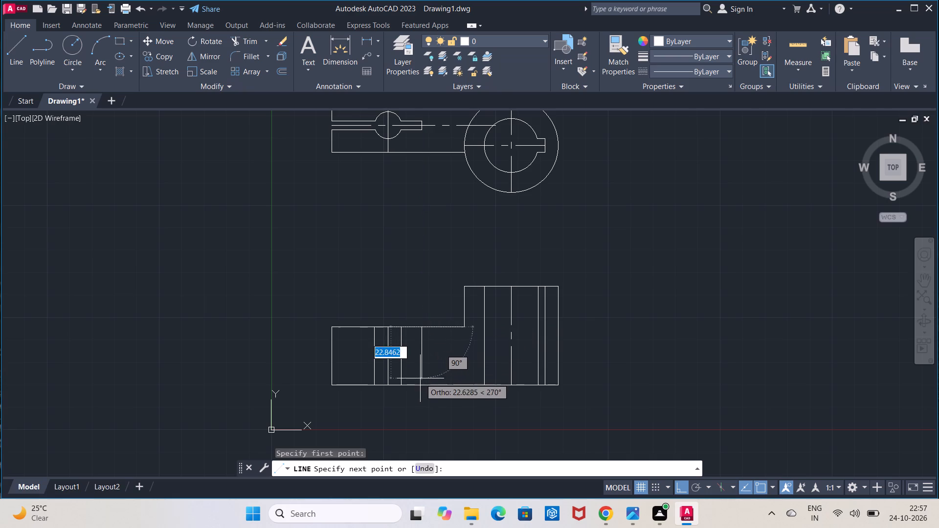
click(420, 388)
key(Escape)
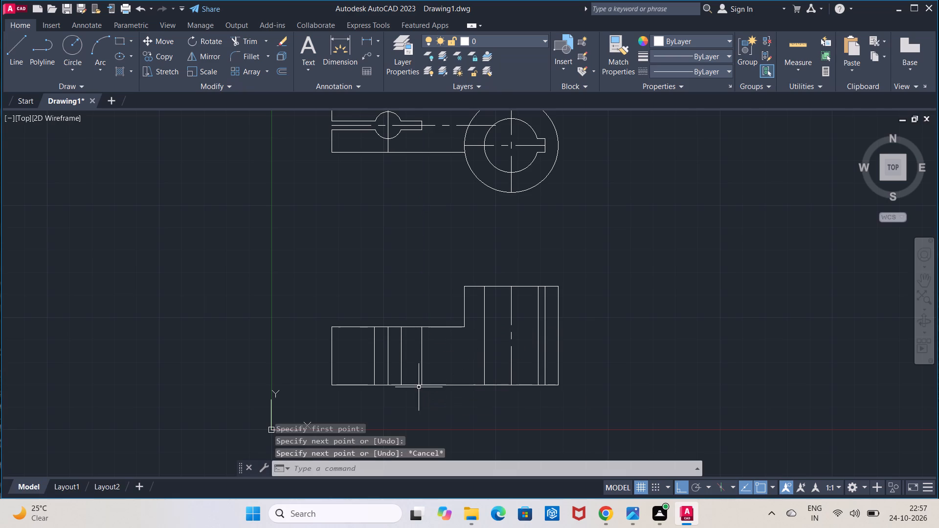
Check the distance from the arm's left edge to the slot-end line in the front view with a temporary linear dimension.
click(368, 43)
click(331, 330)
click(421, 328)
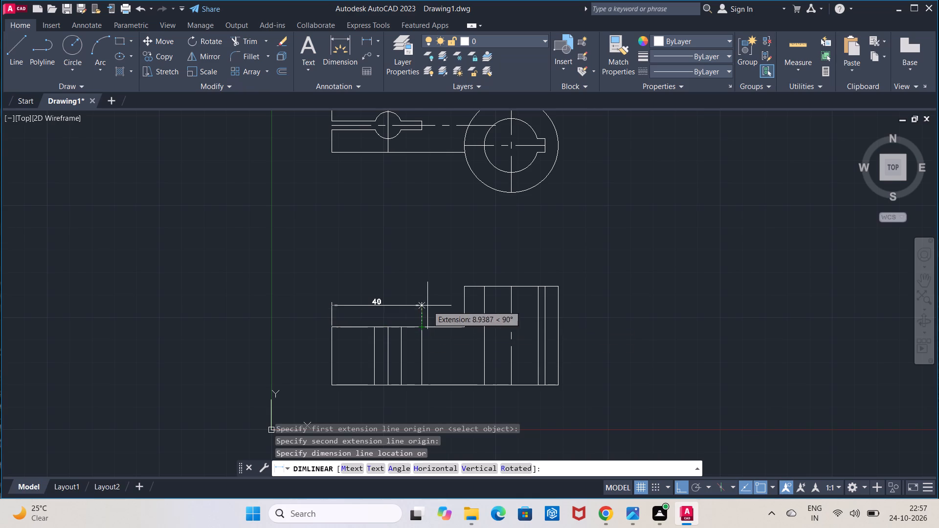
key(Escape)
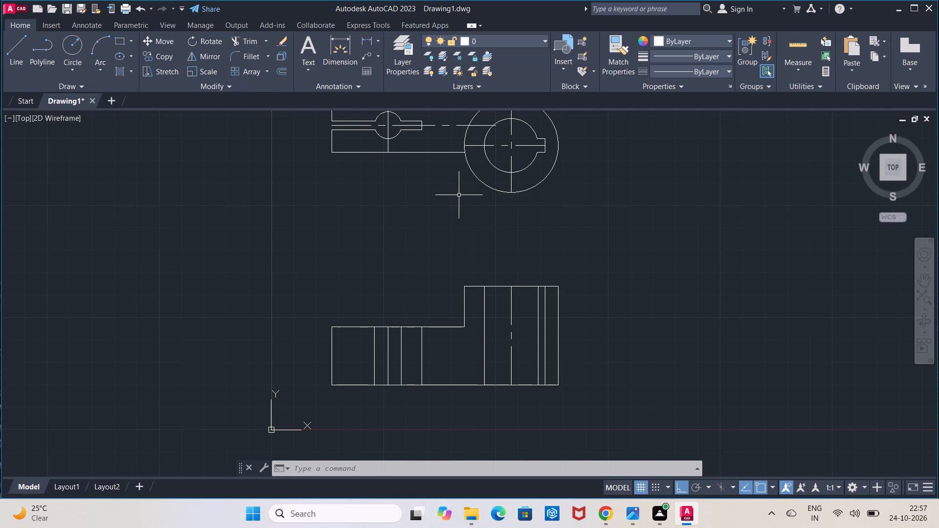
Offset the slot-end line in the front view by 14 toward the collar.
middle_drag(459, 195, 454, 206)
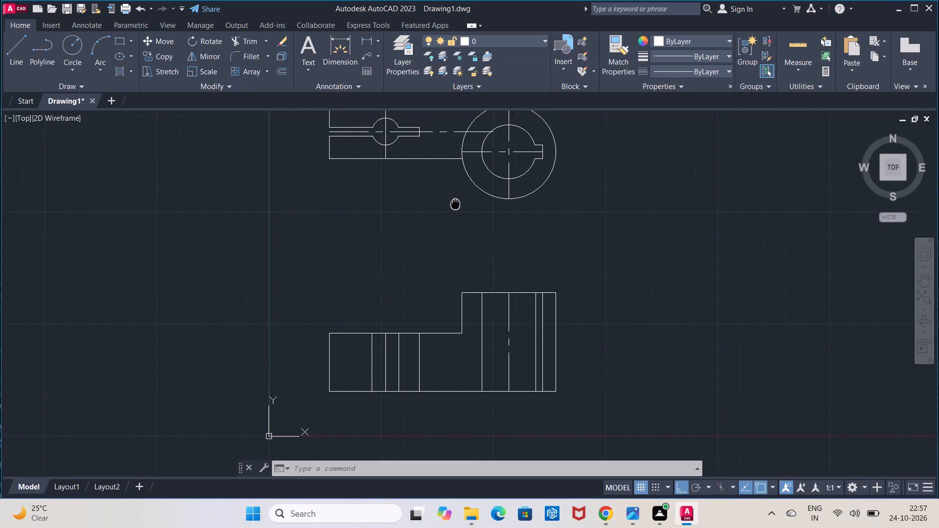
middle_drag(454, 206, 447, 220)
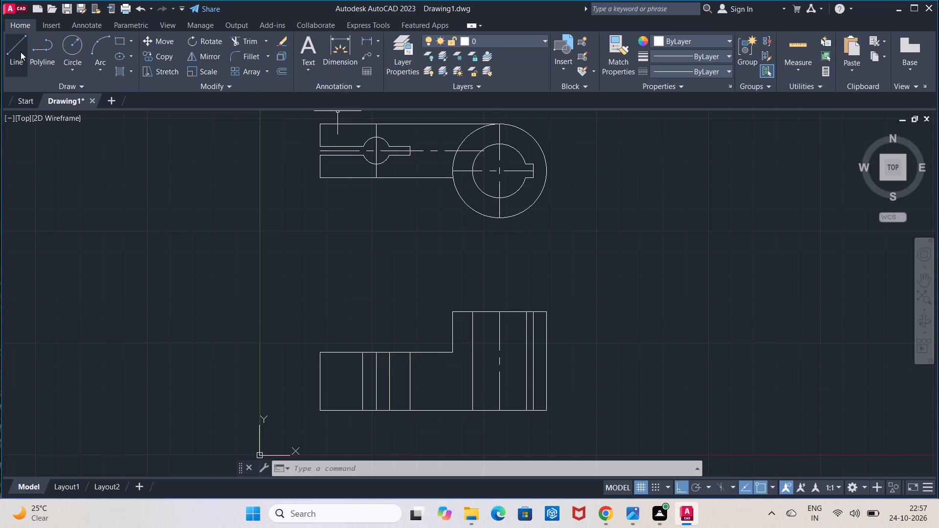
click(278, 70)
click(409, 380)
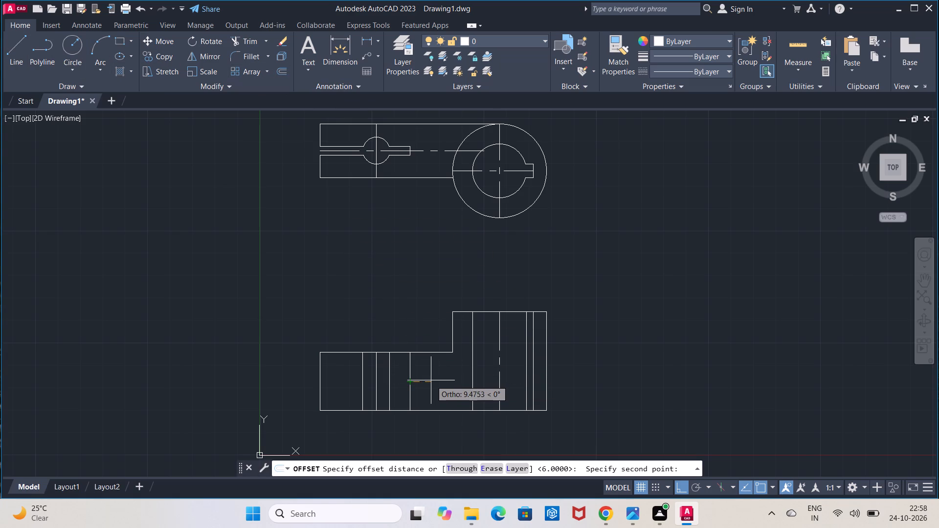
text(14)
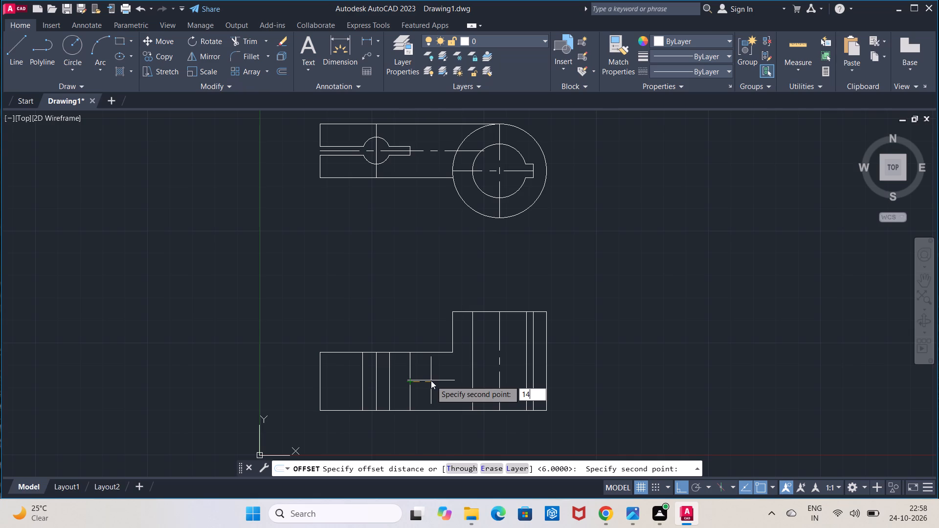
key(Return)
click(410, 387)
click(425, 382)
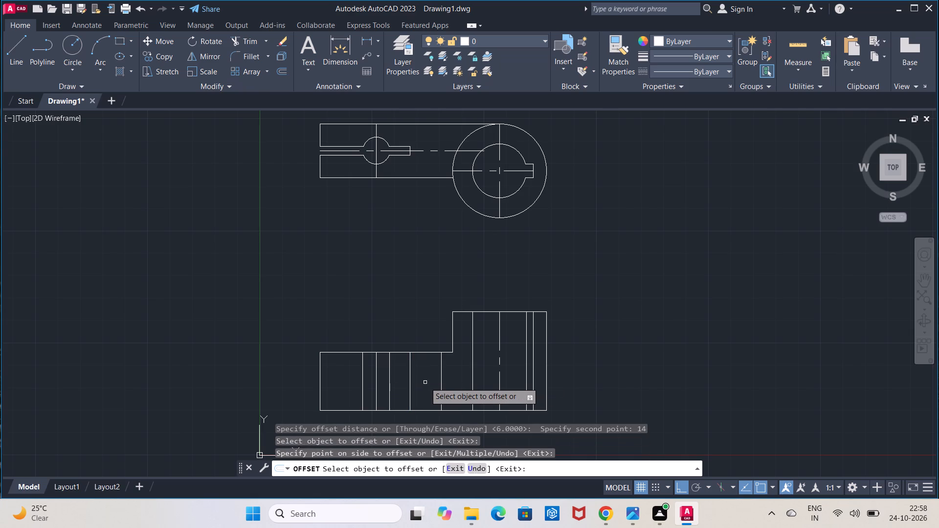
key(Escape)
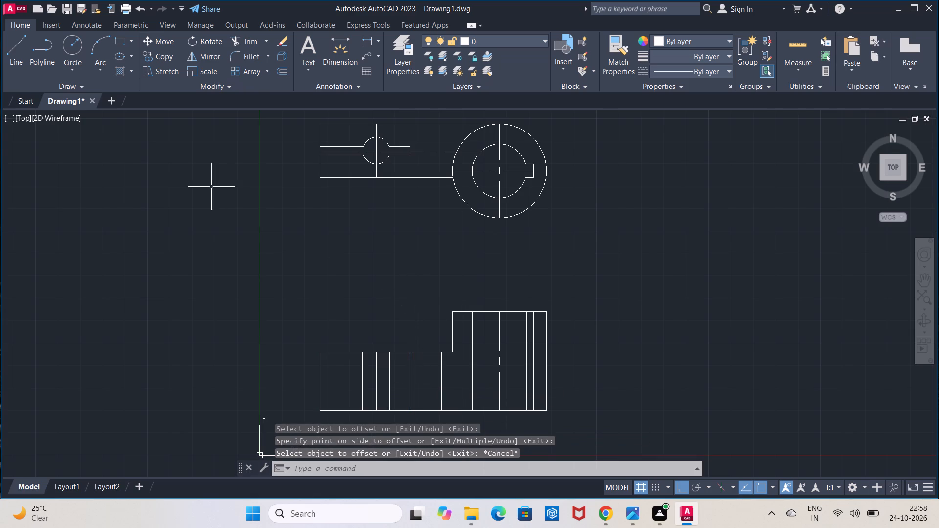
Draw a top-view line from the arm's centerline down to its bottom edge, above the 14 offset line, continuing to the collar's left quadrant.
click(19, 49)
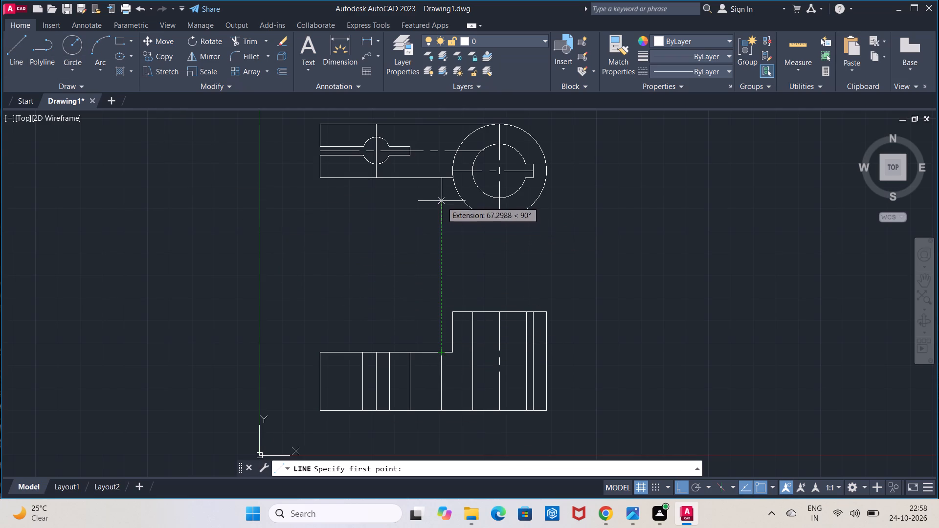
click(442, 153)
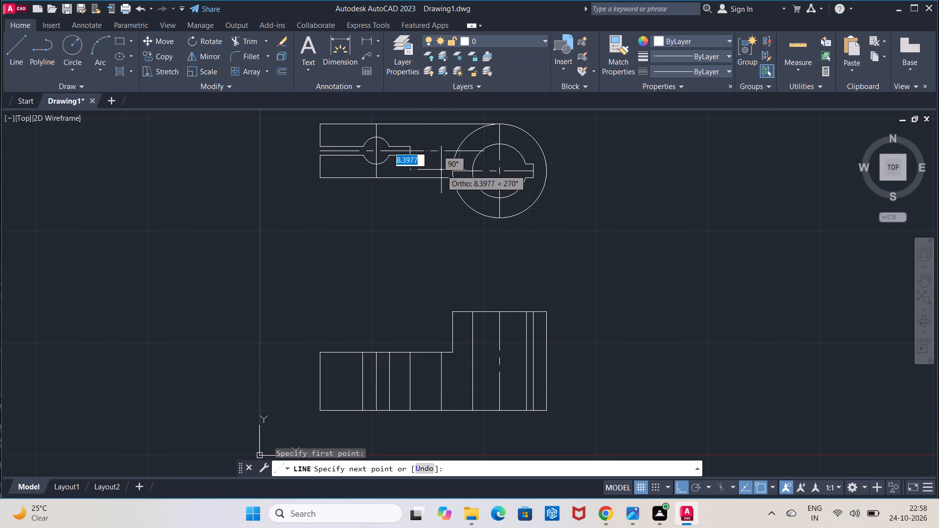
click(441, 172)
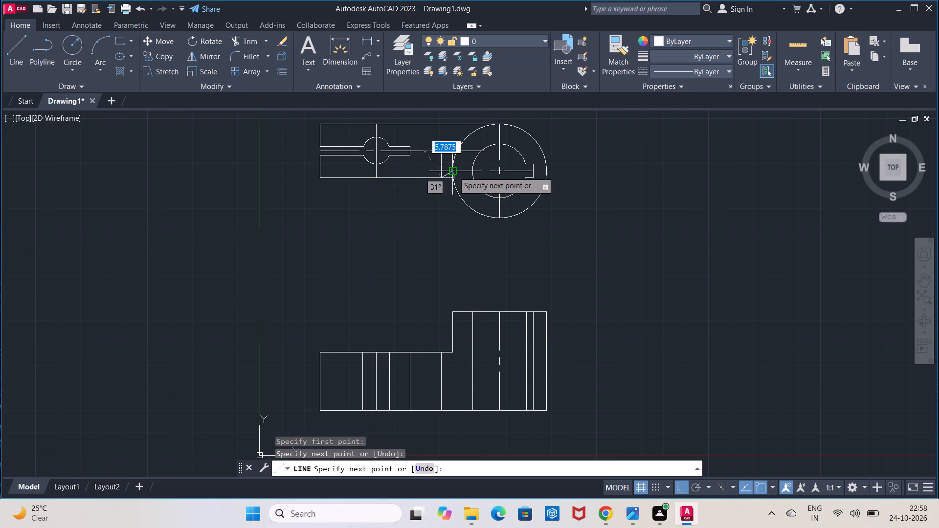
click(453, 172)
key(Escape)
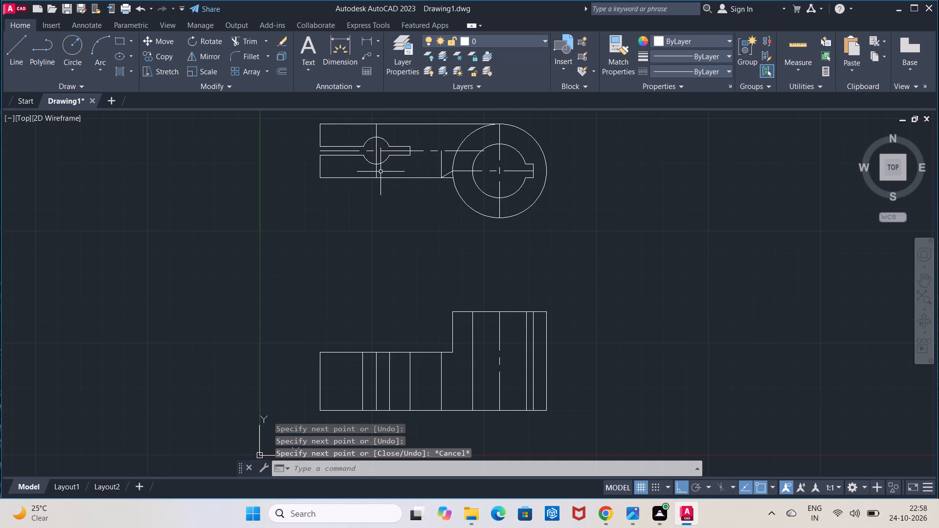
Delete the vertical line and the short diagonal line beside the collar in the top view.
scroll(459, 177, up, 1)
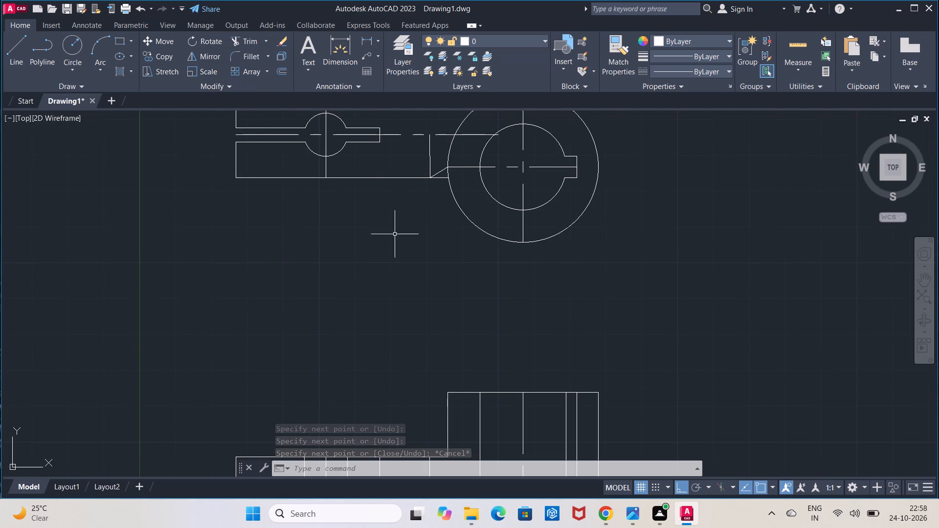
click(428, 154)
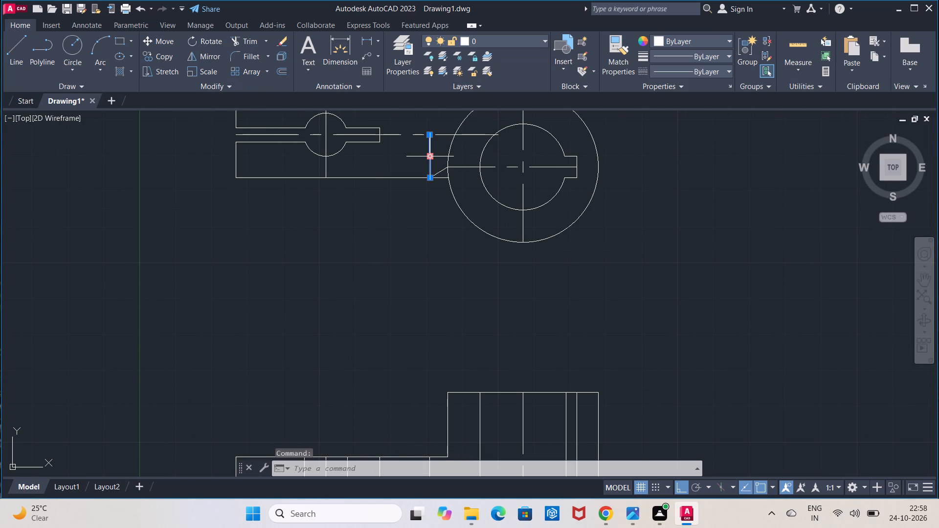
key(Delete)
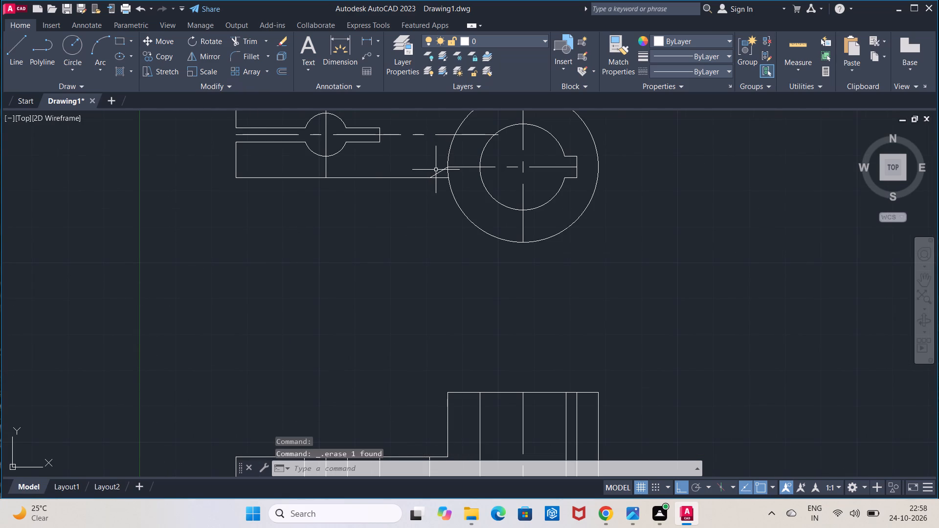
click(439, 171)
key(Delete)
Draw a vertical line in the top view from the arm's centerline to its bottom edge, aligned with the front view's 14 offset line.
scroll(388, 189, down, 1)
middle_drag(388, 189, 332, 195)
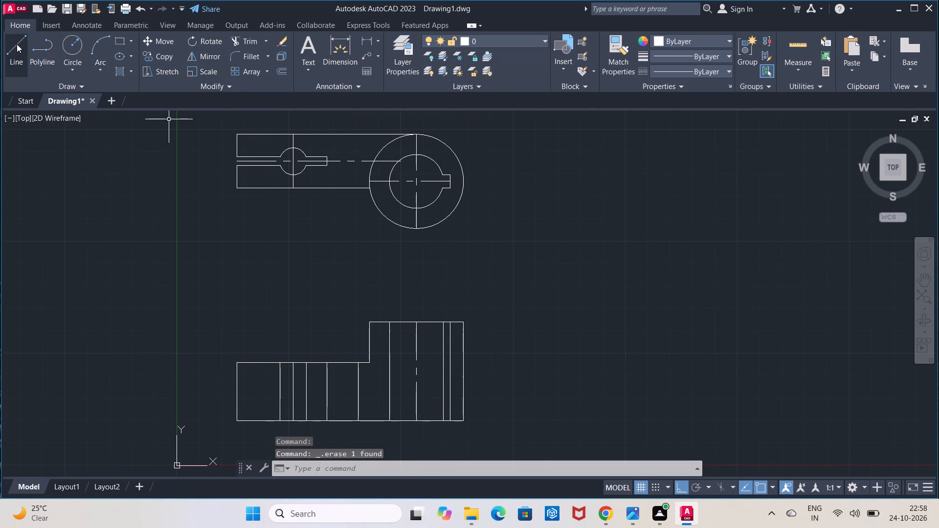
click(17, 44)
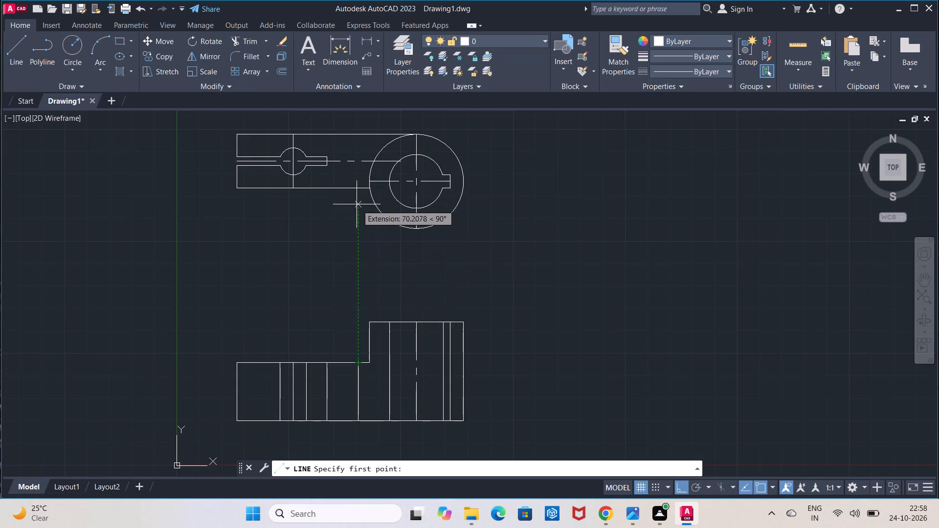
click(358, 162)
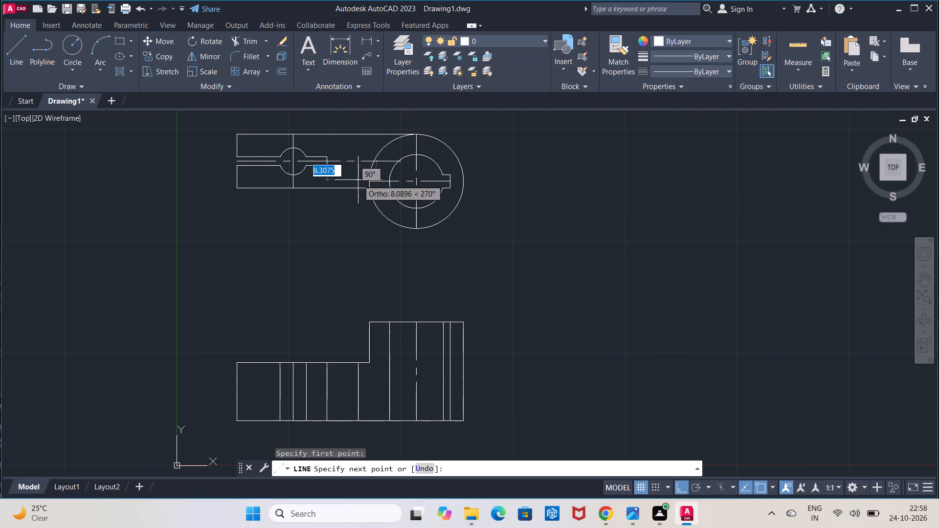
click(358, 187)
key(Escape)
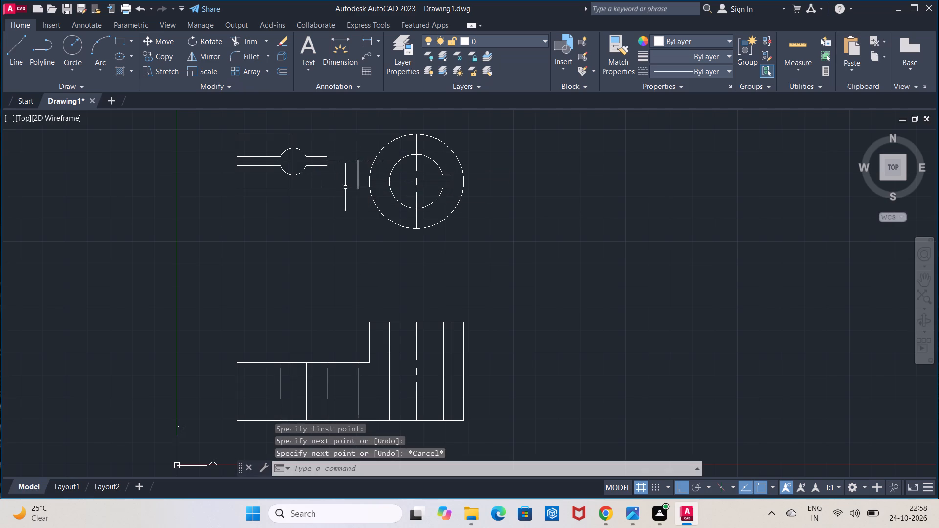
Extend the collar's horizontal centerline in the top view to meet the short vertical line on the arm.
click(266, 35)
click(266, 78)
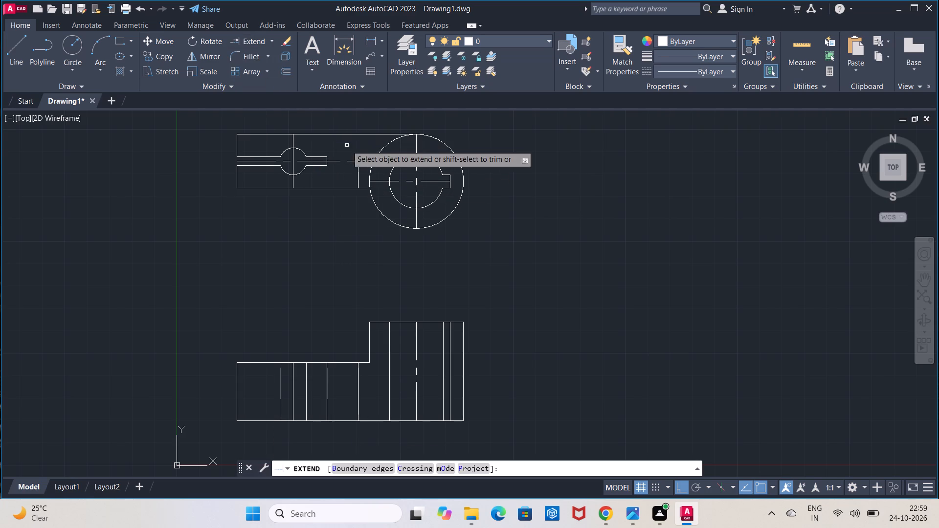
click(375, 181)
key(Escape)
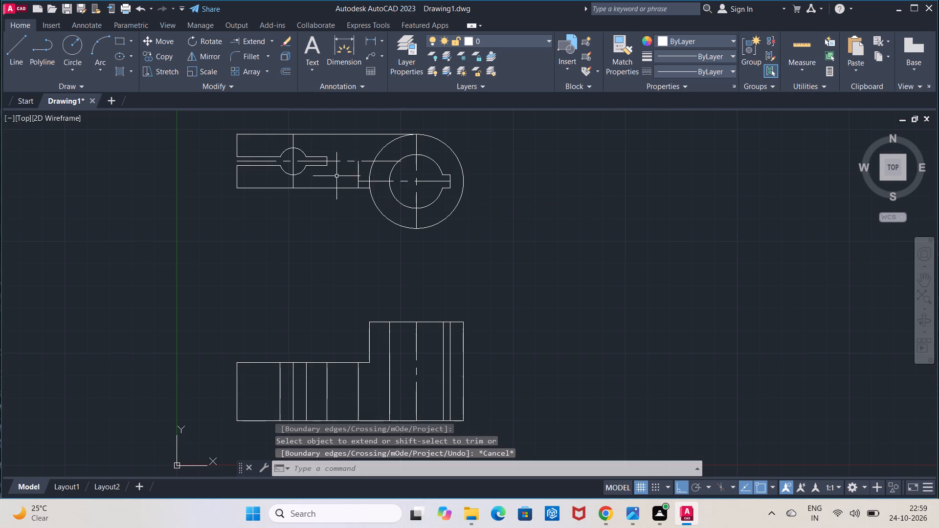
Trim the top view's short vertical line below the collar centerline, and the arm centerline between that vertical line and the collar's outer circle.
click(272, 43)
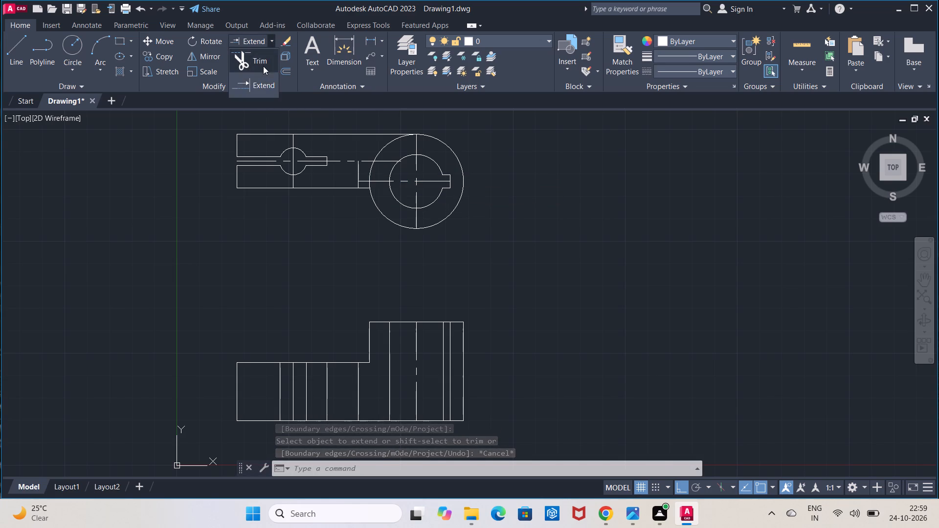
click(263, 66)
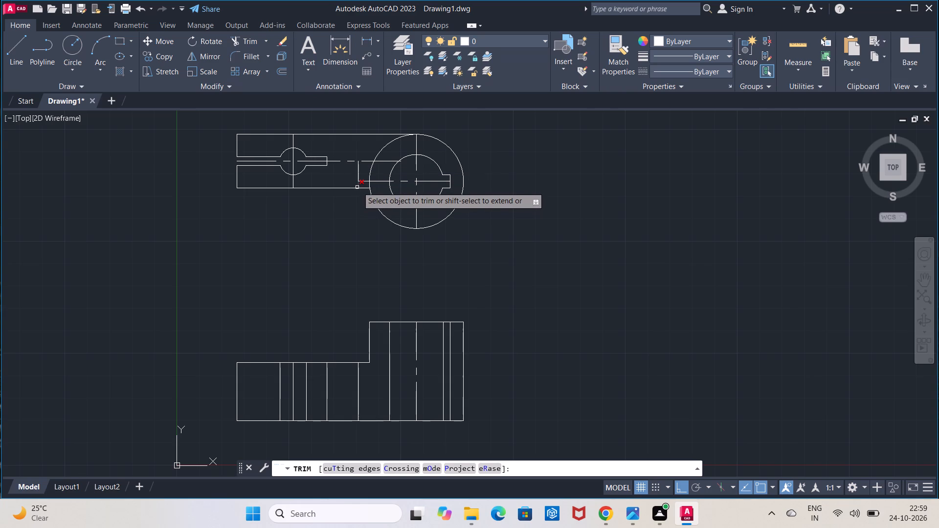
click(358, 186)
key(Escape)
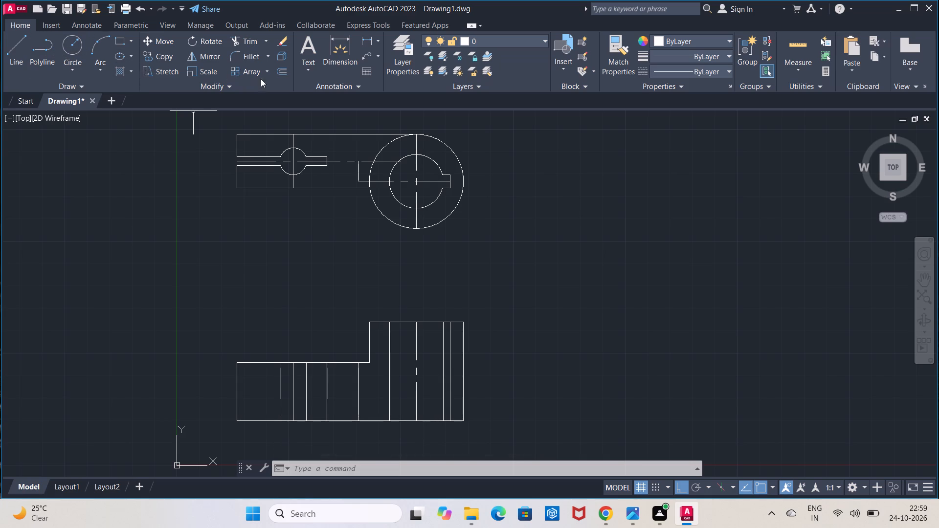
click(250, 36)
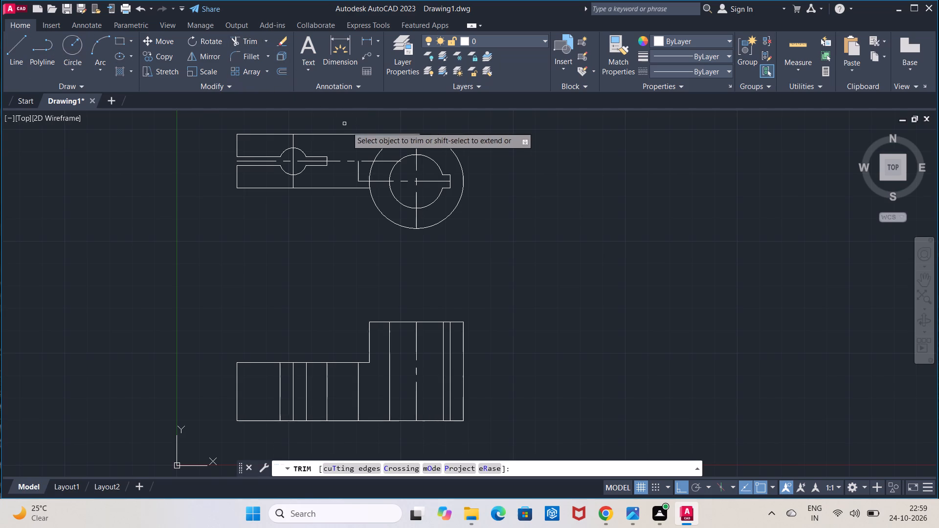
click(366, 161)
key(Escape)
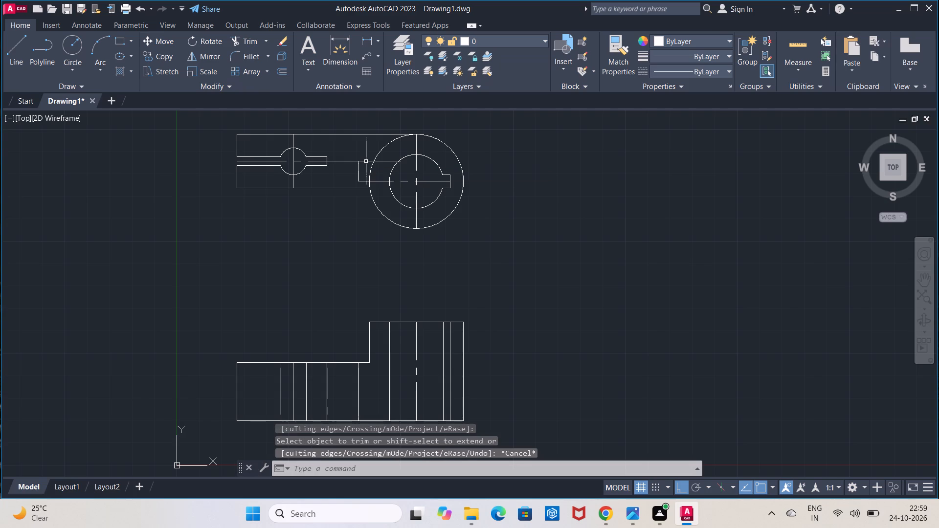
Hatch the front view with ANSI31 from the slot end to the collar bore and in the collar's far wall beyond the keyway.
scroll(366, 161, down, 1)
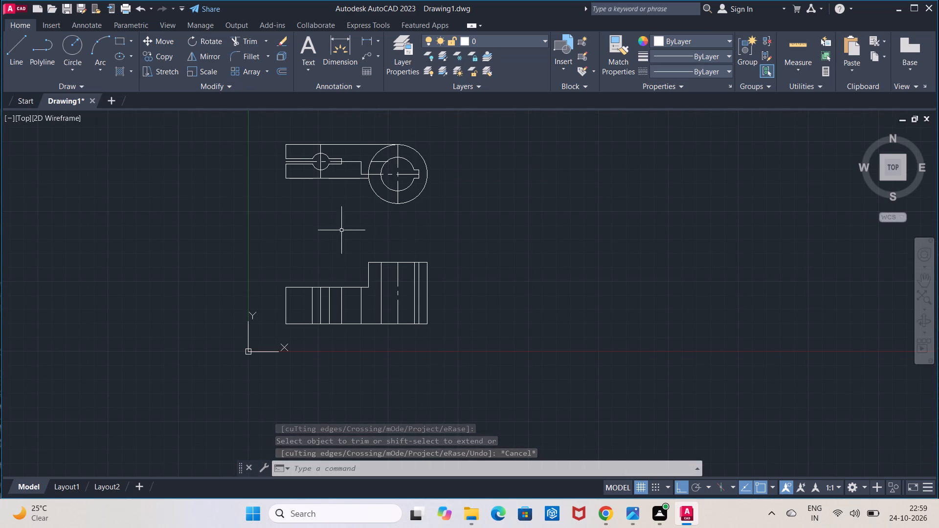
click(120, 67)
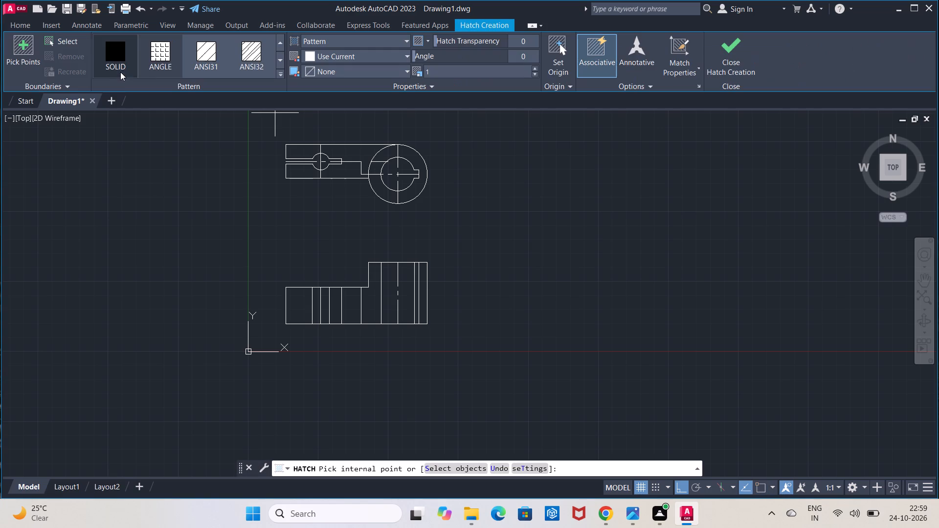
click(200, 59)
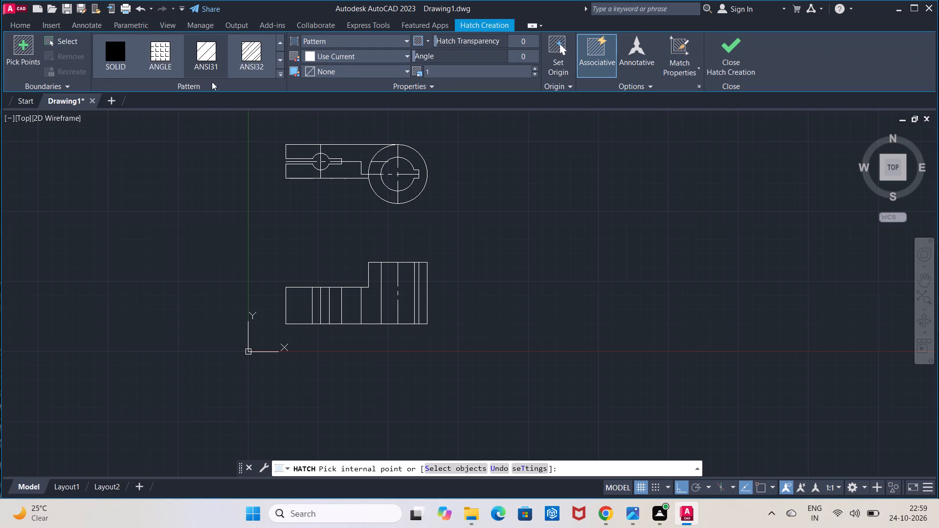
click(363, 321)
click(346, 316)
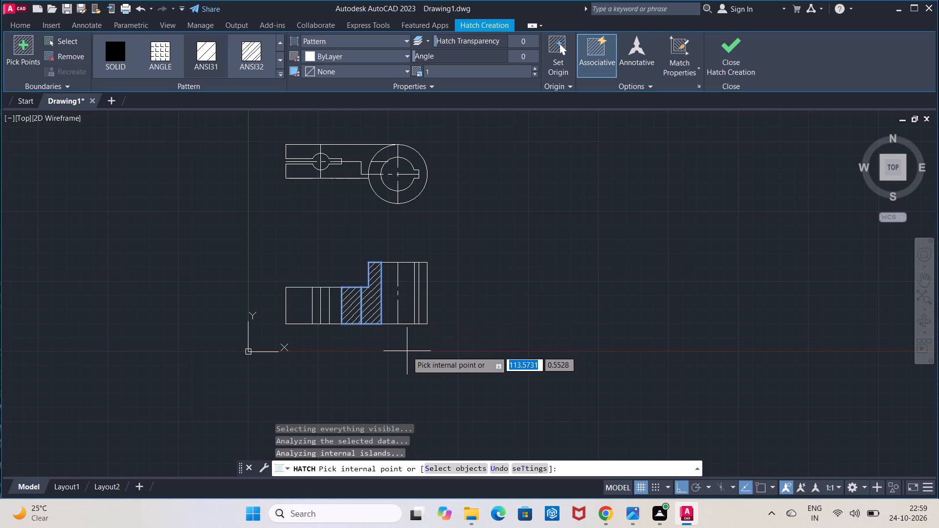
click(422, 320)
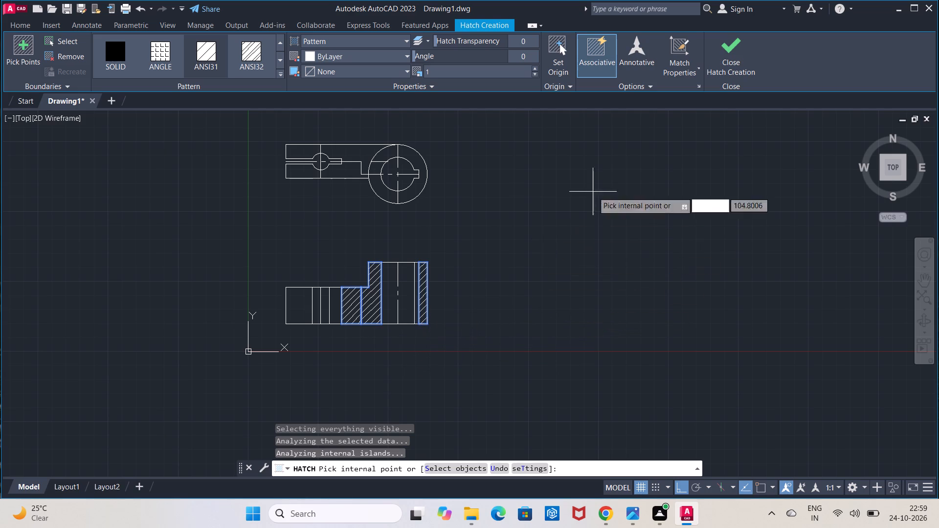
click(719, 69)
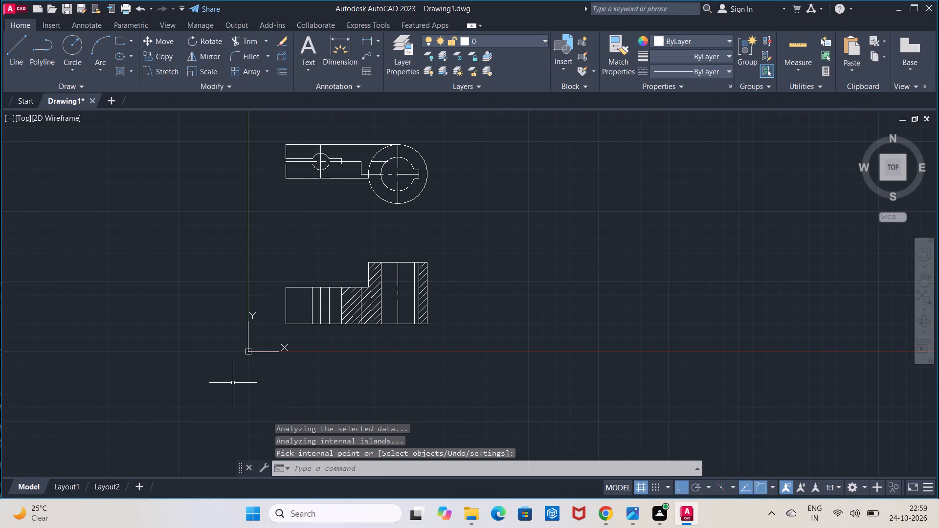
Select all the geometry of both views and apply Join.
scroll(270, 277, down, 1)
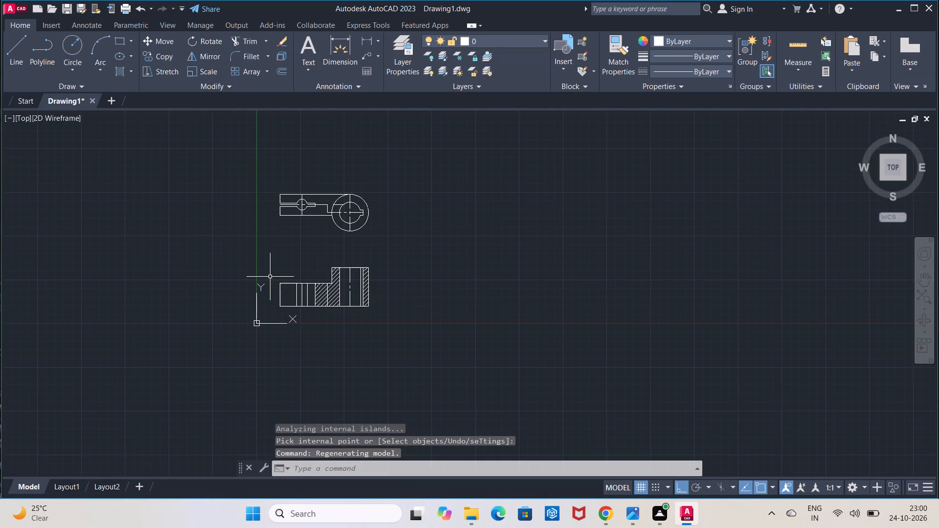
click(265, 167)
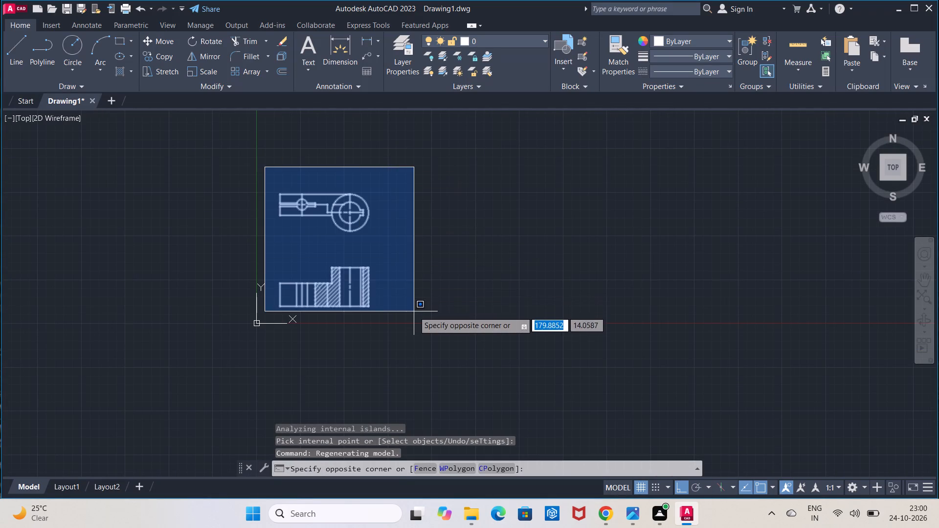
click(414, 311)
text(joi)
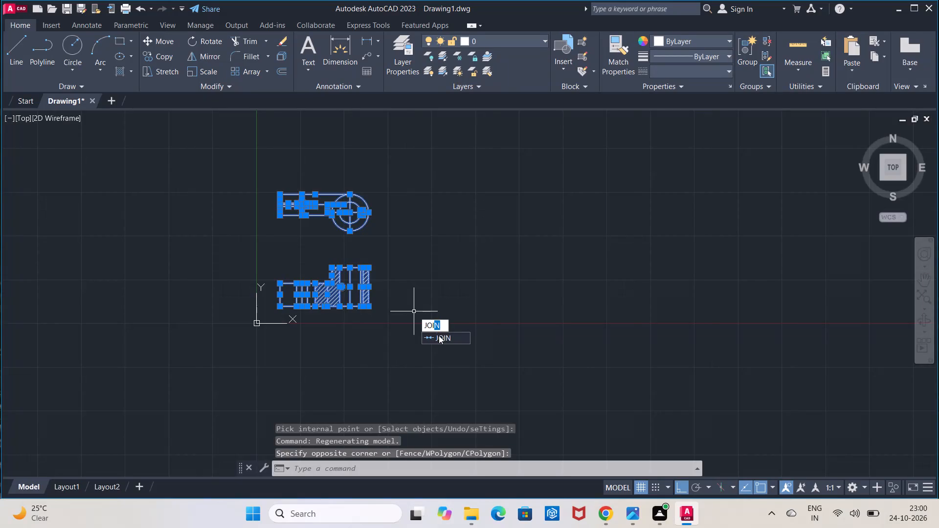
click(439, 335)
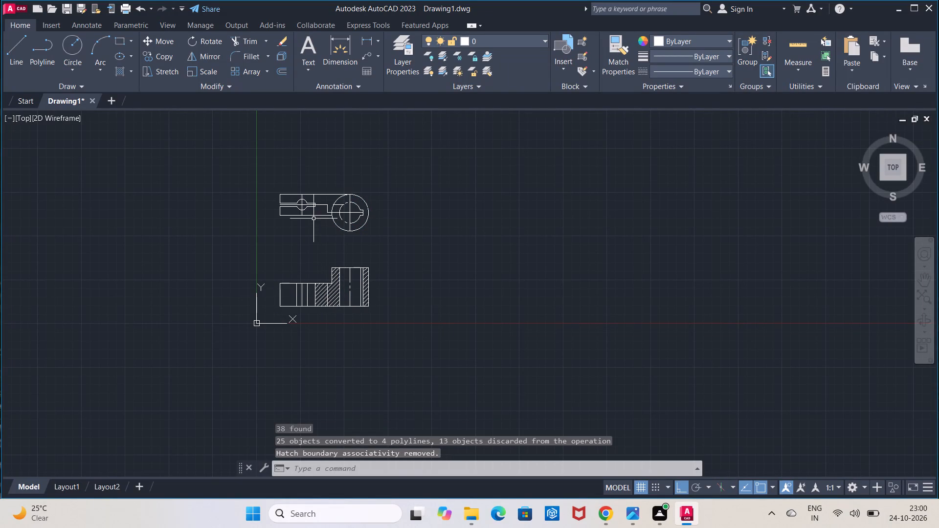
Move both views together horizontally in the positive X direction, farther from the origin.
click(265, 184)
click(402, 309)
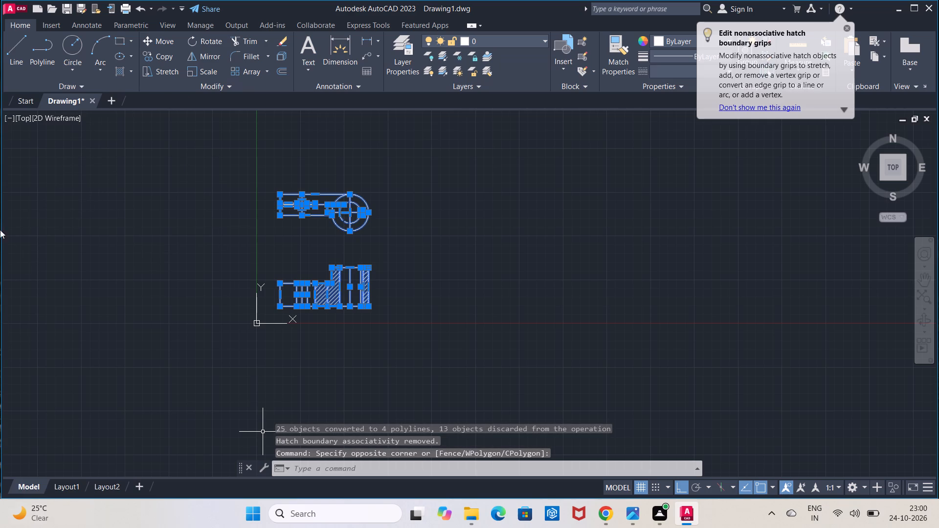
click(145, 35)
click(319, 244)
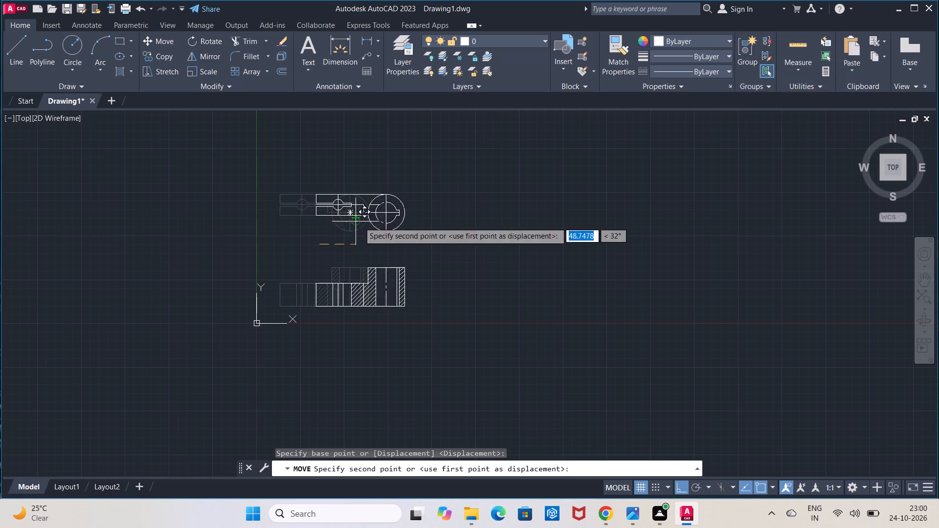
click(455, 209)
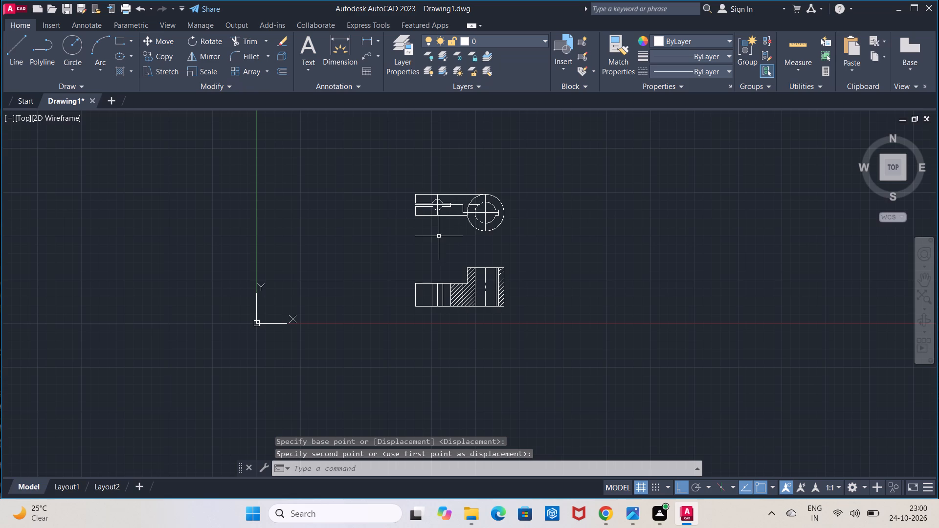
Add a horizontal linear dimension above the front view from the arm's free end to the slot-end line.
scroll(438, 239, down, 1)
scroll(438, 239, up, 2)
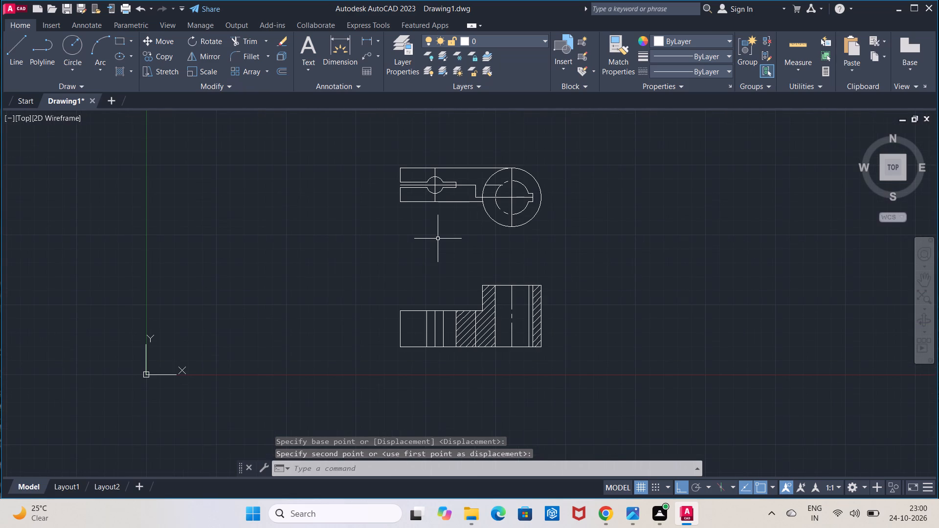
click(367, 41)
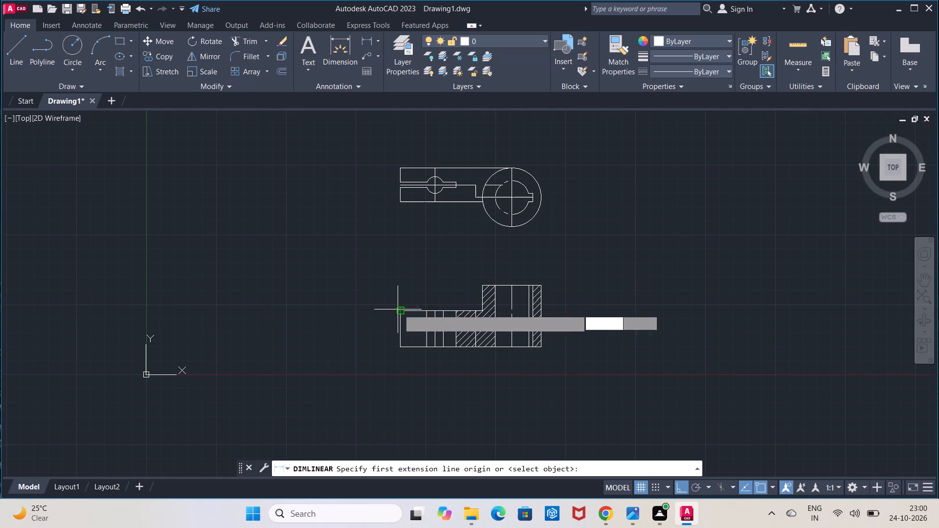
click(400, 311)
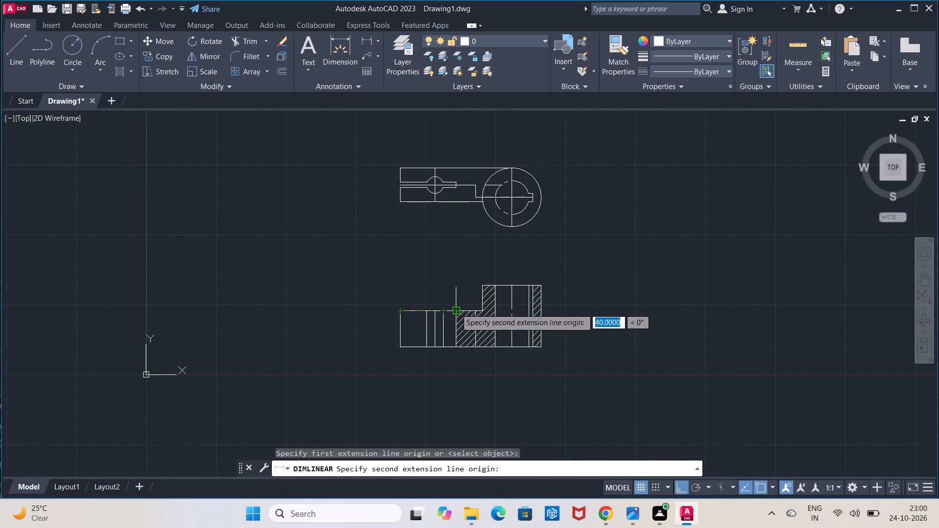
click(456, 308)
click(456, 287)
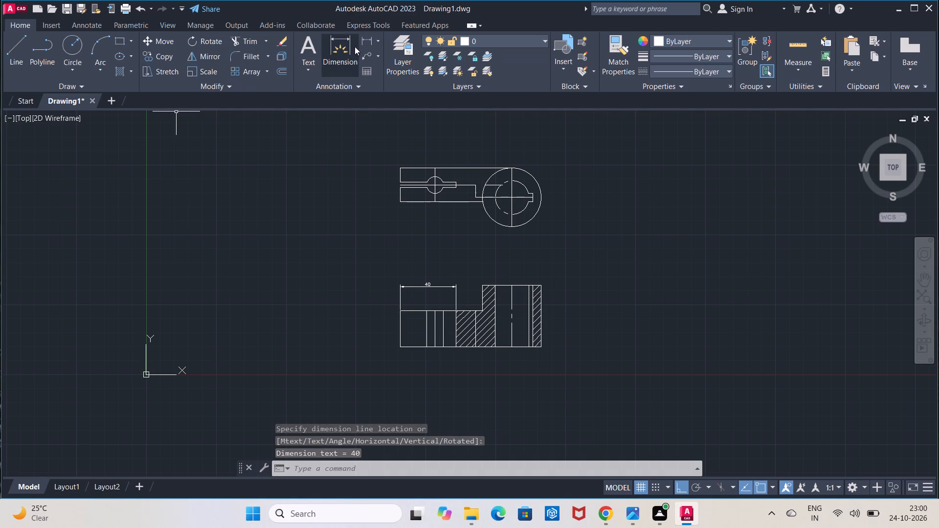
Add a vertical linear dimension for the collar's full height beside its outer edge in the front view.
click(368, 39)
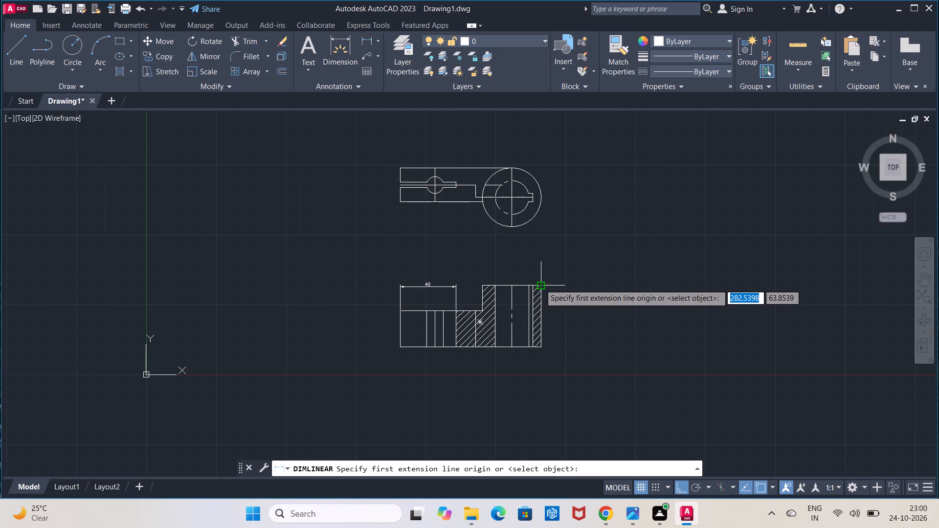
click(540, 284)
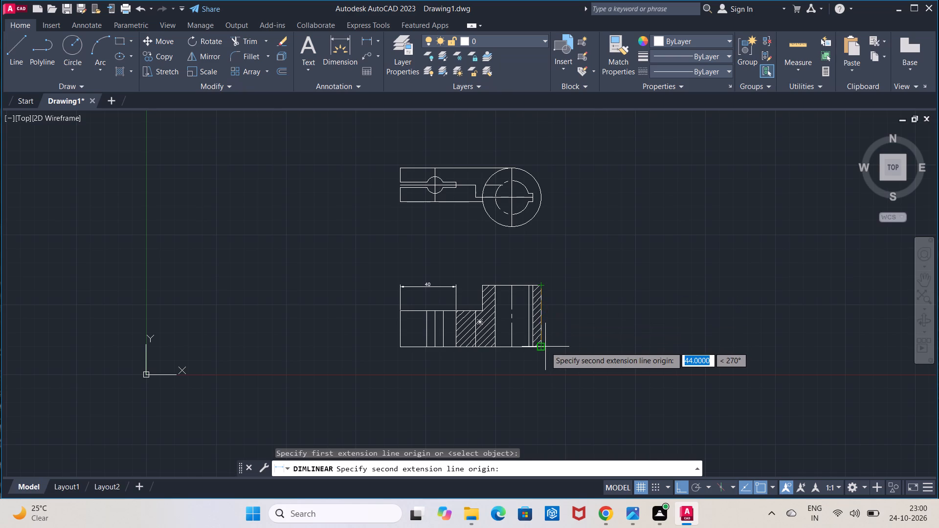
click(544, 347)
click(568, 345)
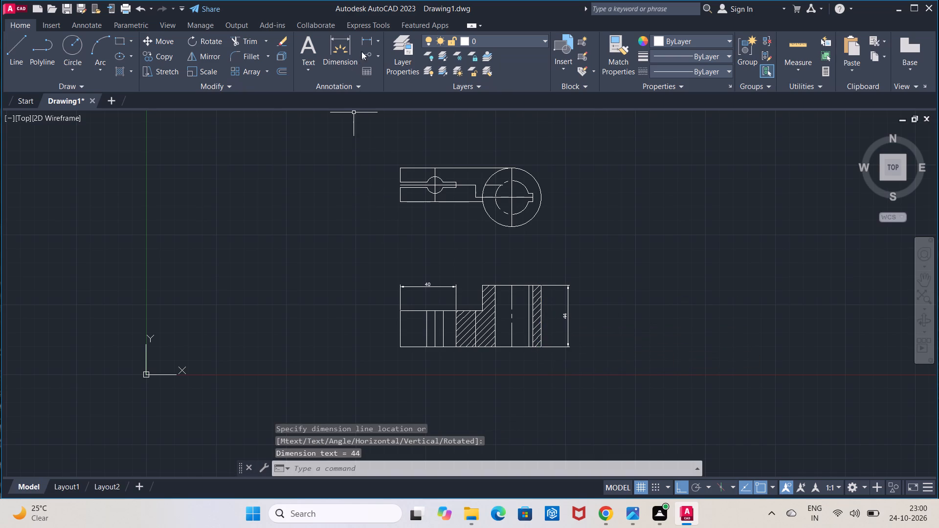
Add a vertical linear dimension for the arm's height beside its free end in the front view.
click(364, 39)
click(403, 311)
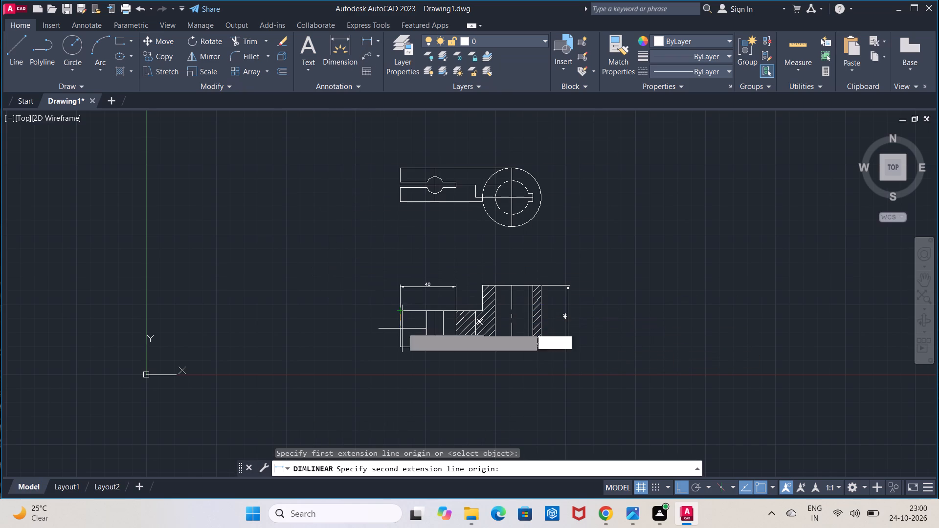
click(400, 351)
click(378, 352)
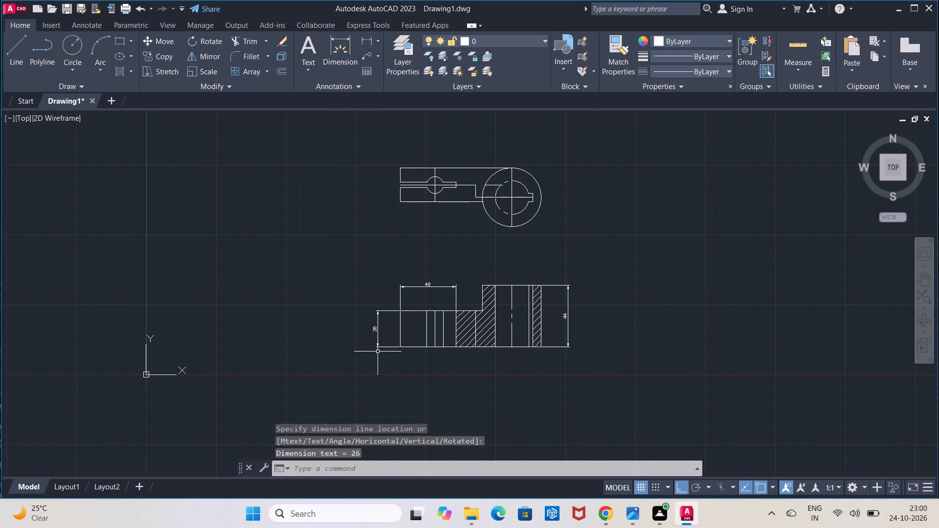
Dimension the horizontal distance from the arm's free end to the collar's center in the top view, placed below the view.
scroll(393, 280, up, 1)
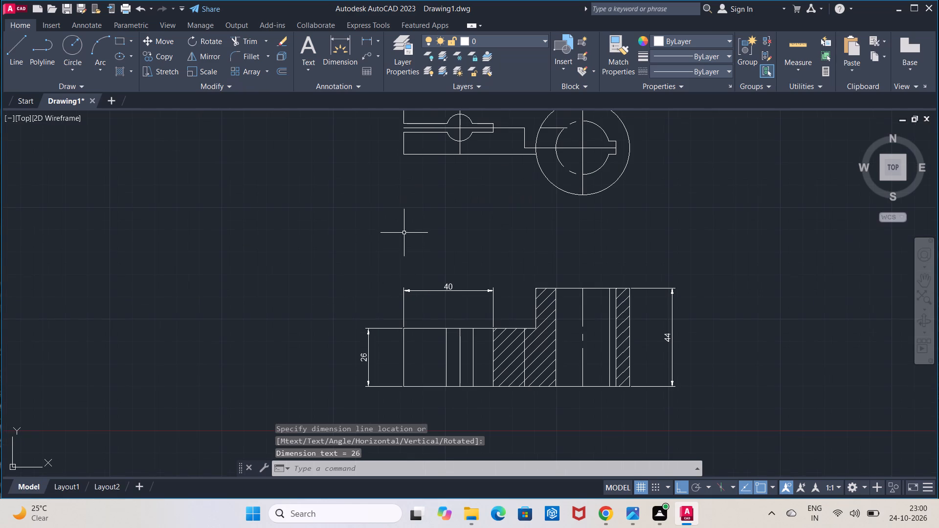
middle_drag(404, 232, 364, 298)
click(366, 38)
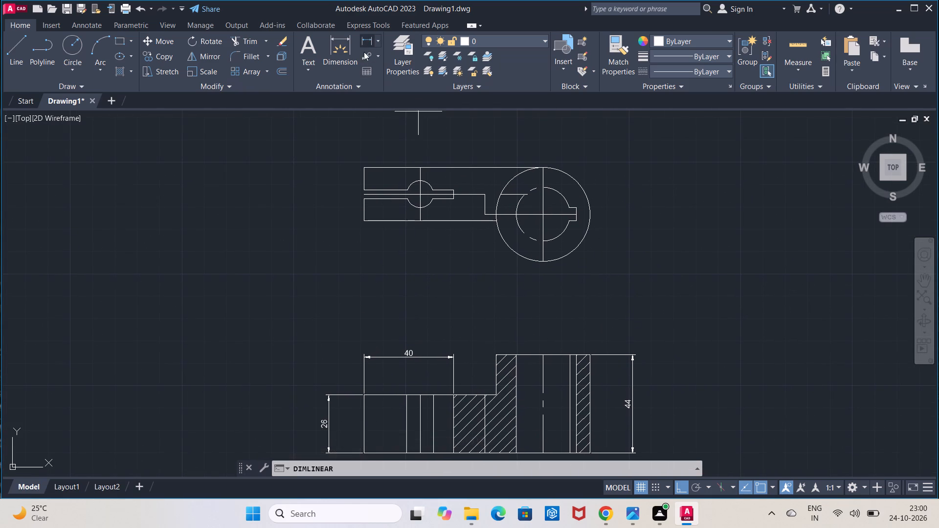
click(362, 224)
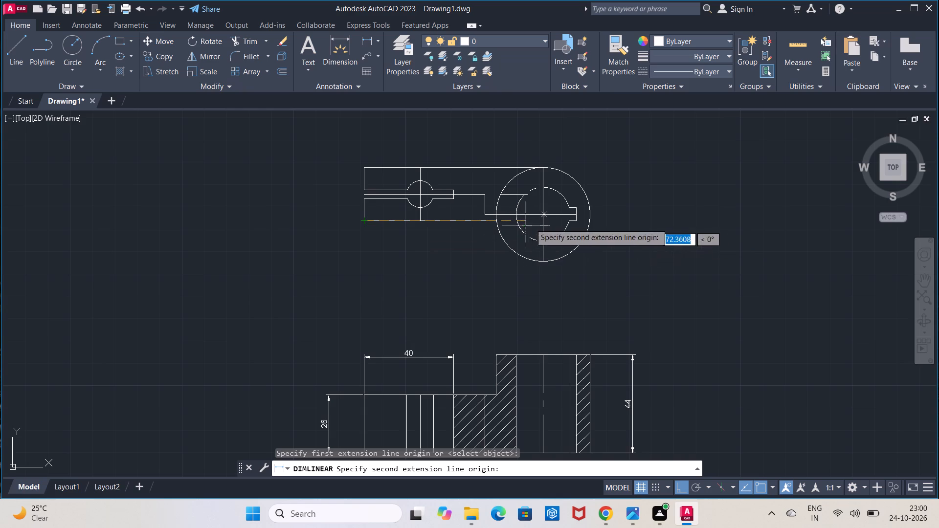
click(543, 221)
click(537, 296)
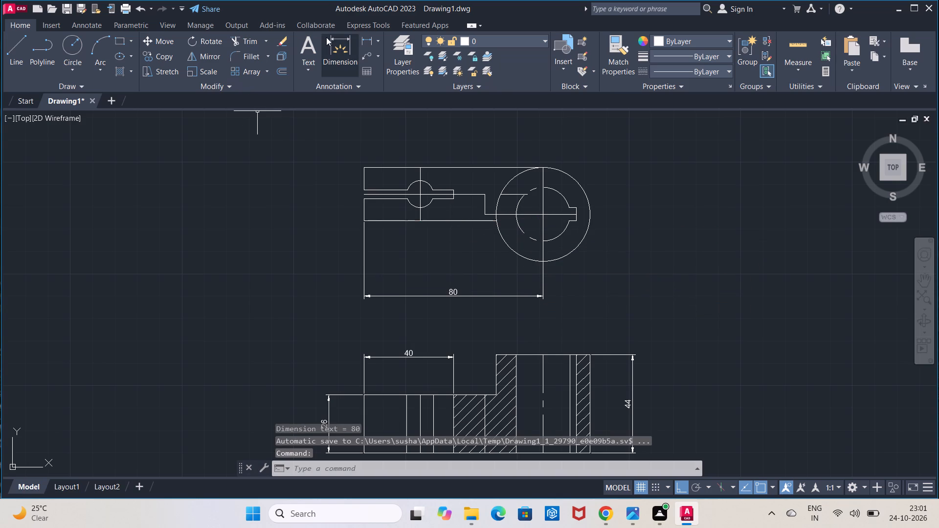
Add a vertical linear dimension for the arm's full width beside its free end in the top view.
click(366, 38)
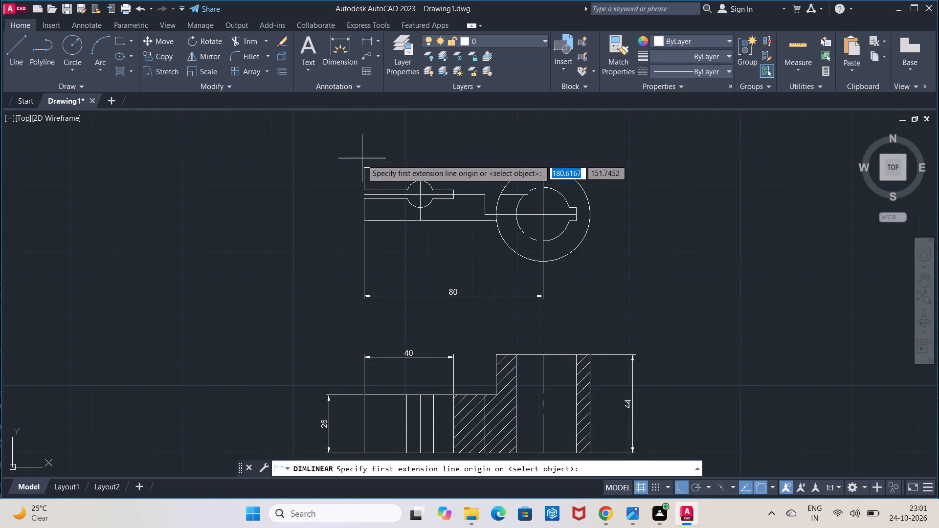
click(363, 167)
click(366, 223)
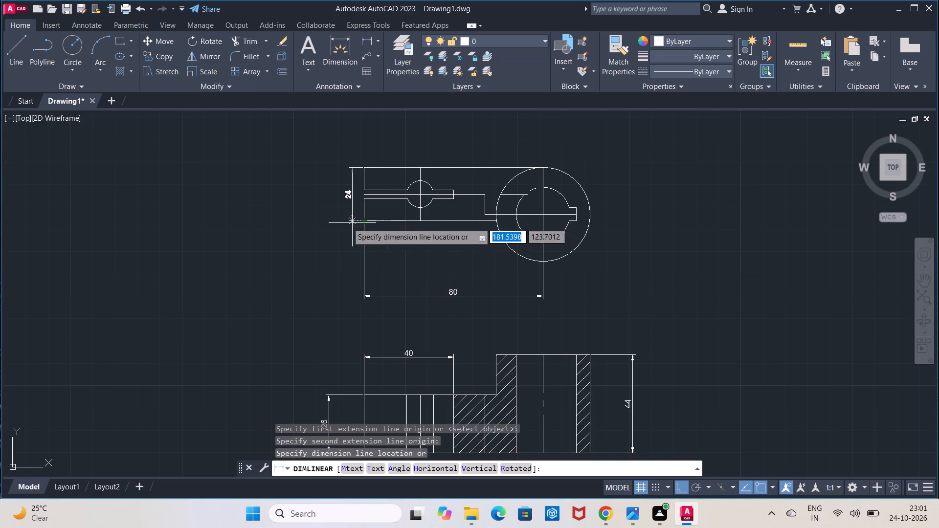
click(330, 221)
Add a vertical linear dimension for the slot's opening width at the arm's free end in the top view.
click(367, 39)
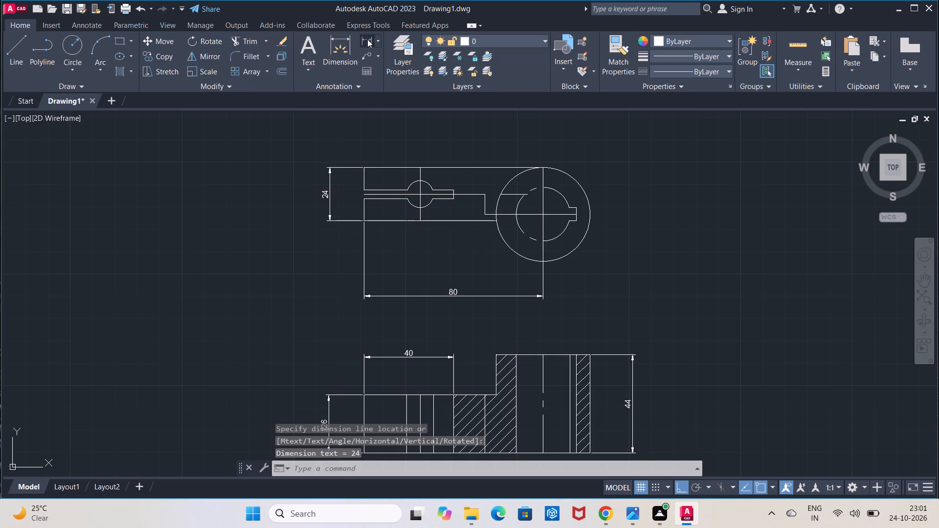
click(361, 187)
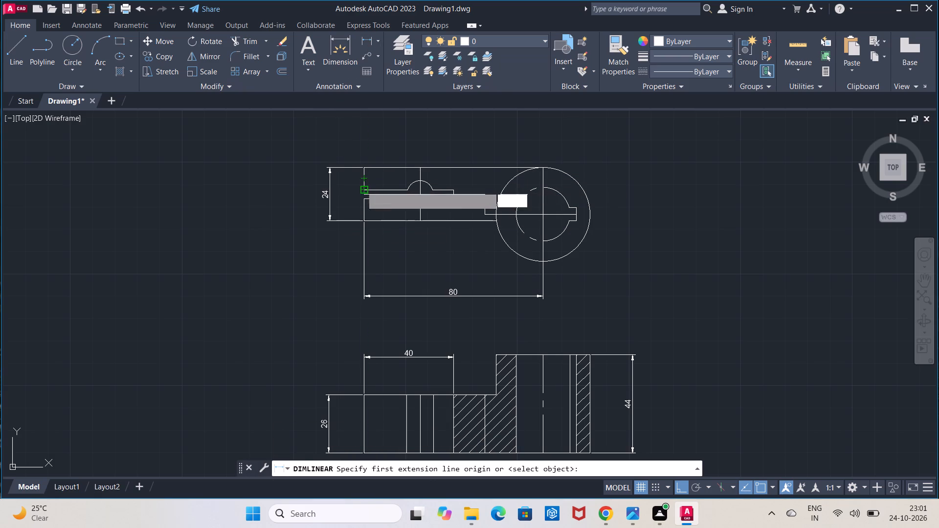
click(362, 198)
click(336, 201)
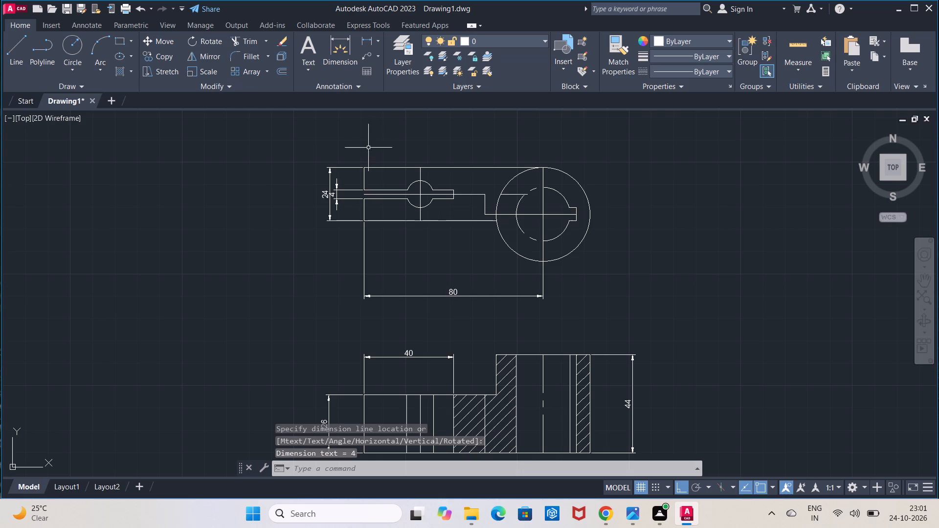
Add a horizontal linear dimension above the collar from the bore's arm-side edge to the keyway's end in the top view.
click(366, 43)
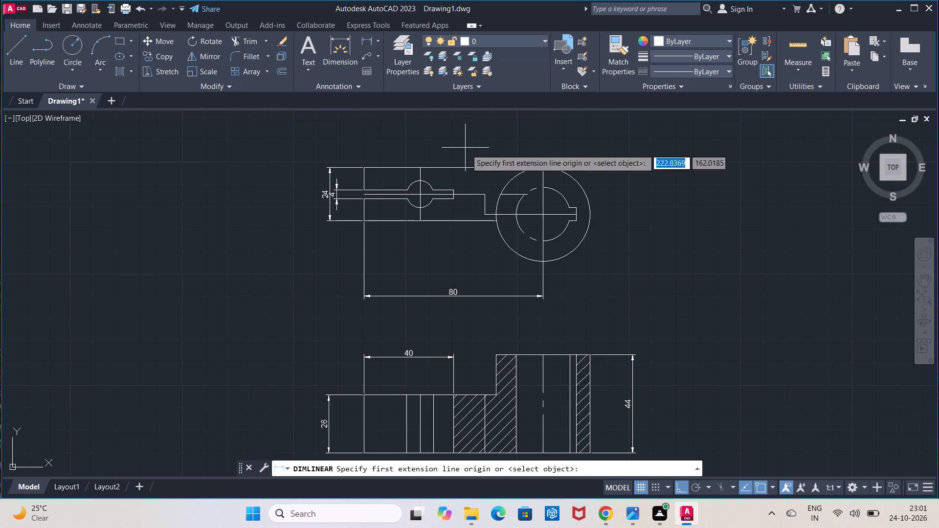
click(516, 218)
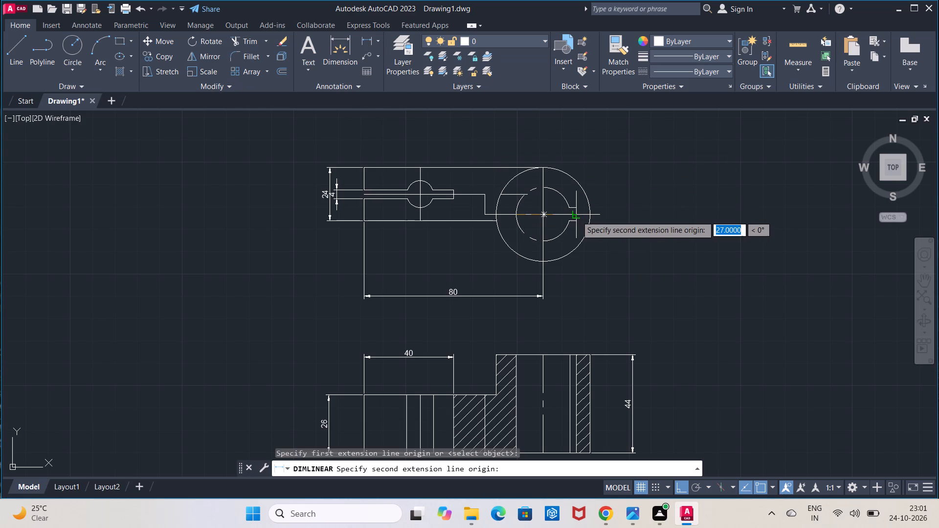
click(577, 216)
click(581, 148)
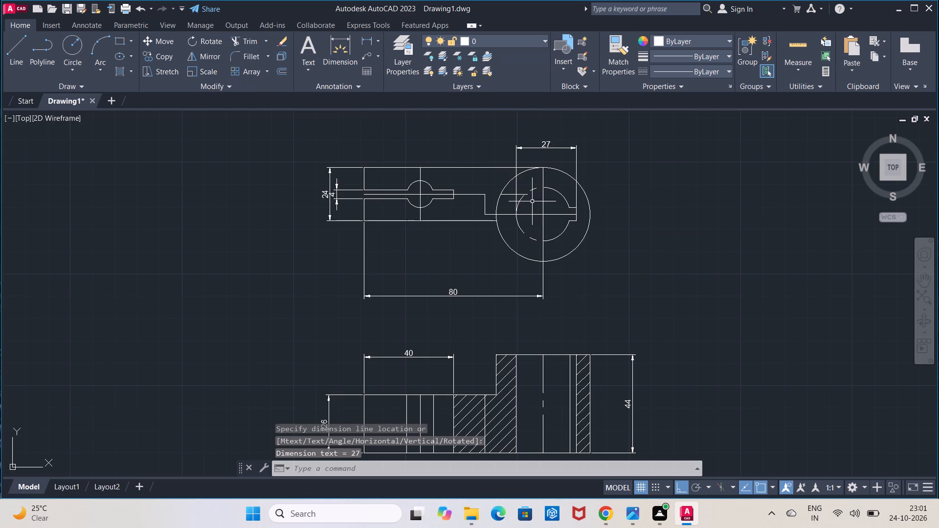
Change the linetype of the bore and keyway outline in the top view to ByLayer.
click(535, 189)
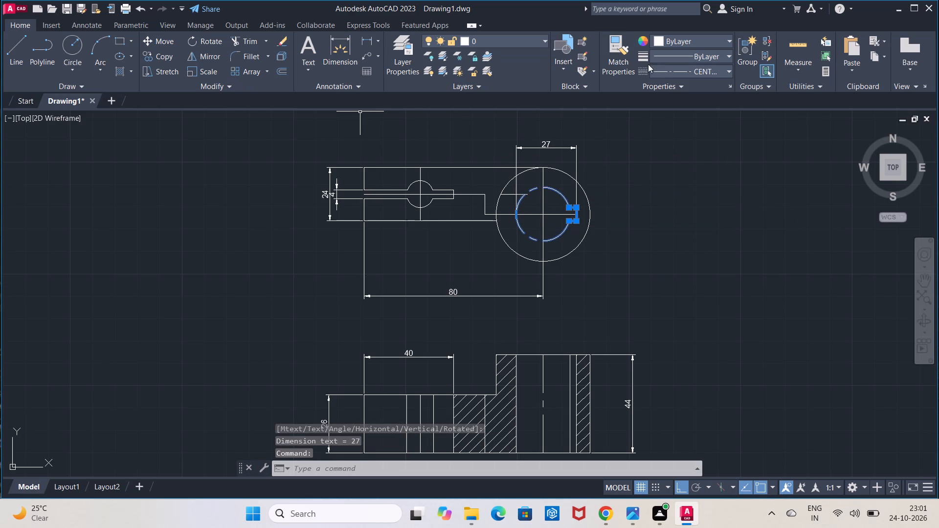
click(660, 67)
click(665, 80)
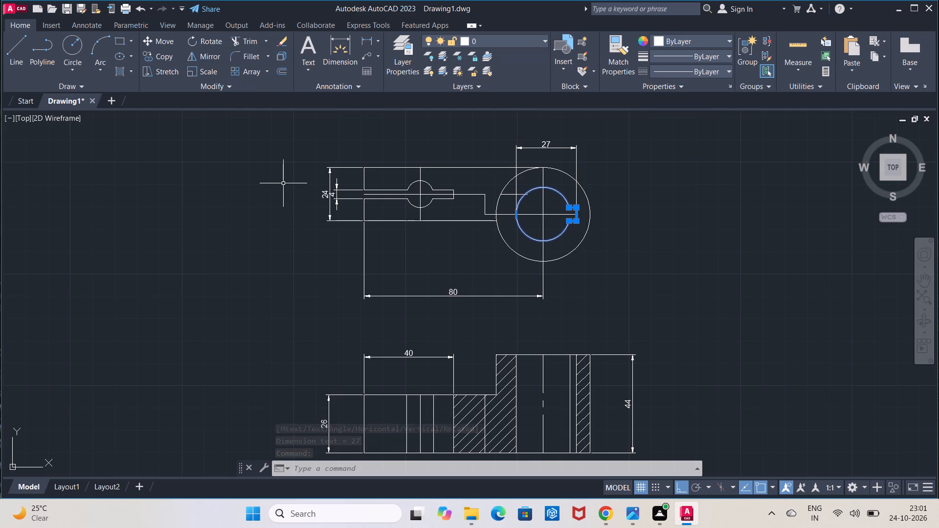
key(Escape)
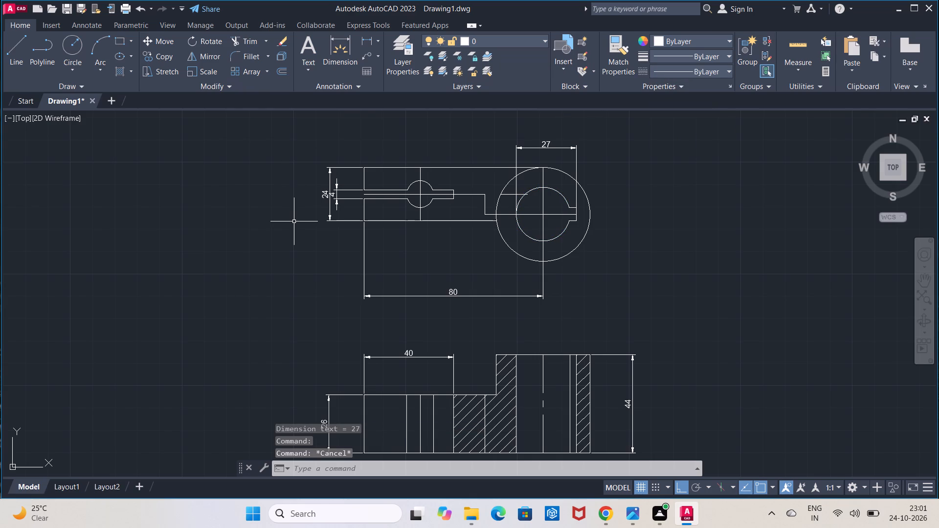
Add a vertical linear dimension for the keyway's width, placed outside the collar in the top view.
click(364, 41)
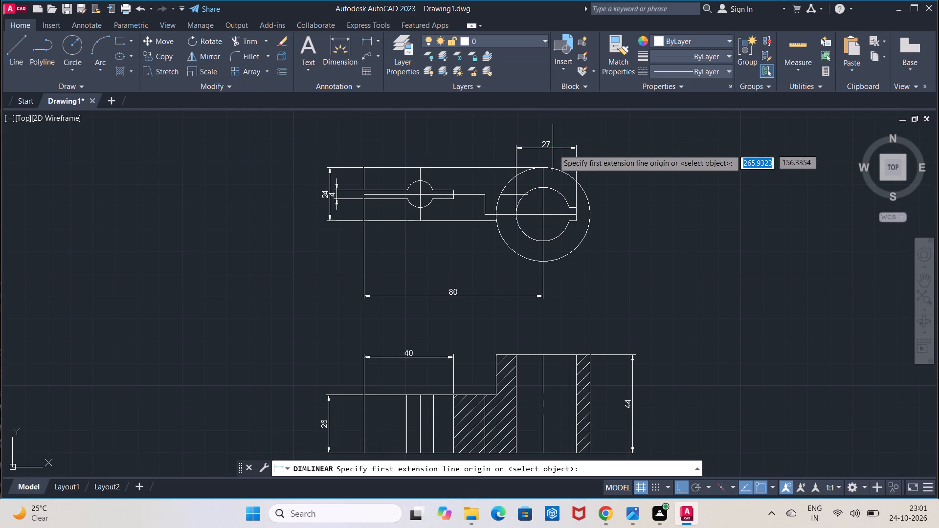
click(575, 207)
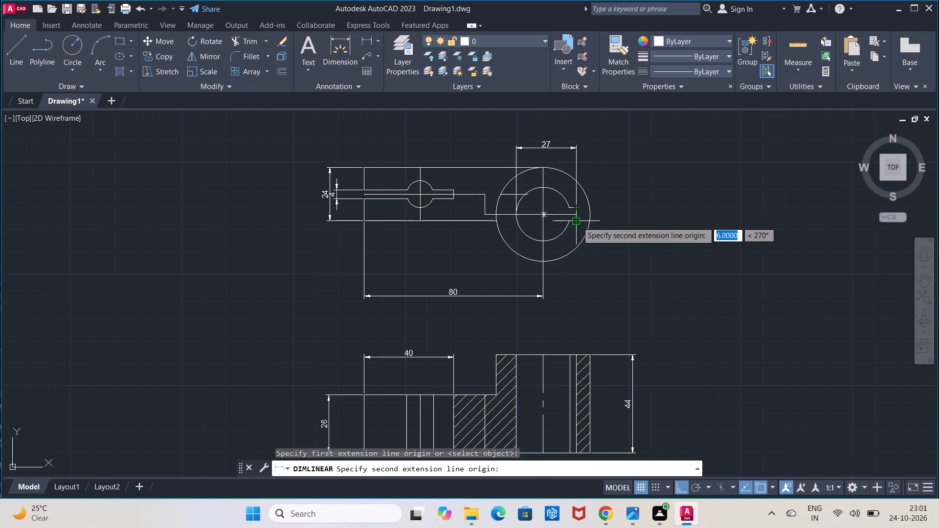
click(577, 221)
click(642, 221)
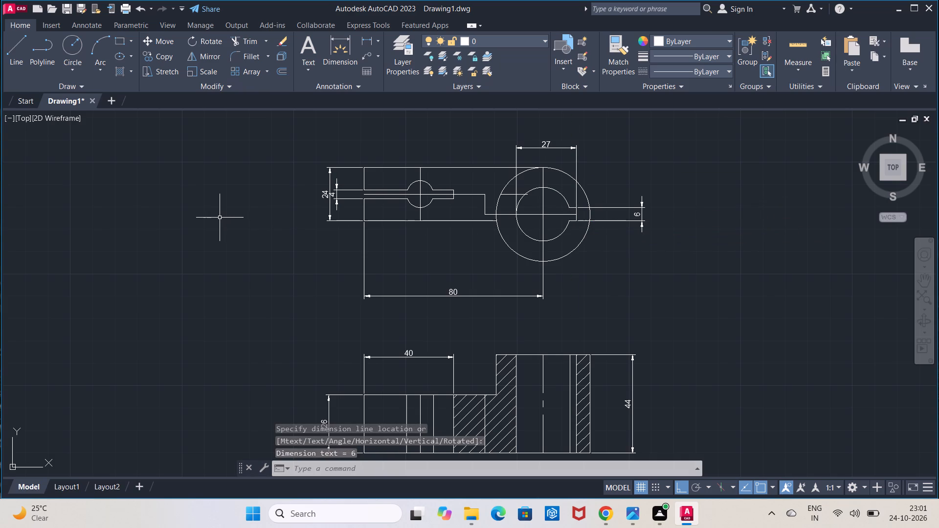
Dimension the horizontal distance between the collar's center and the small slot hole's center, placed below the arm in the top view.
click(369, 44)
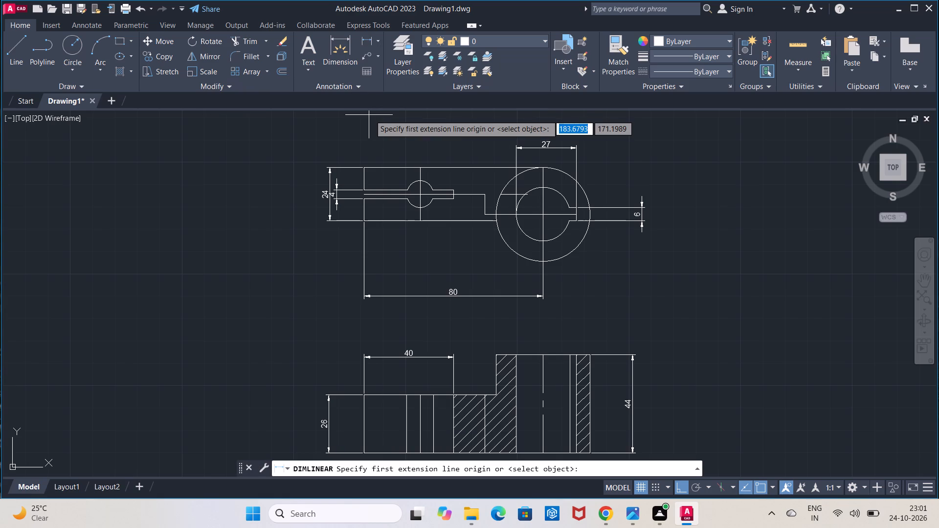
click(541, 216)
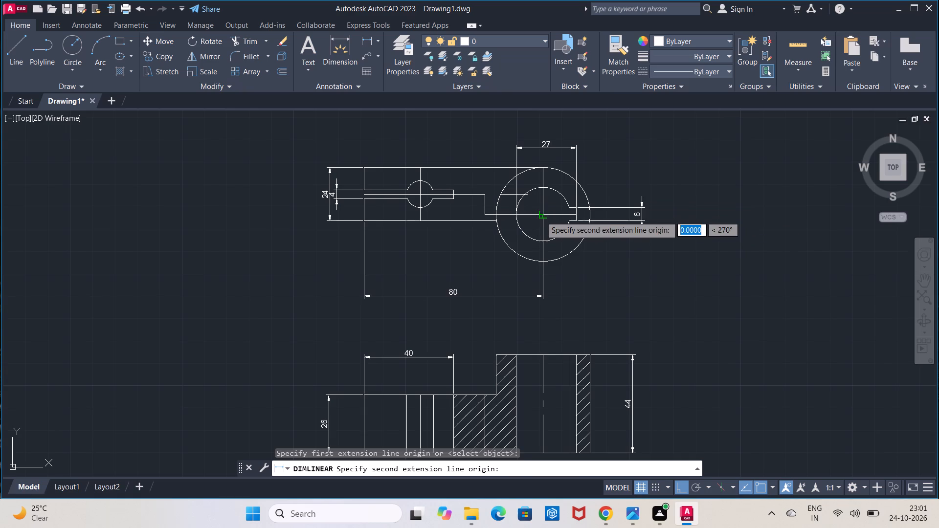
click(420, 195)
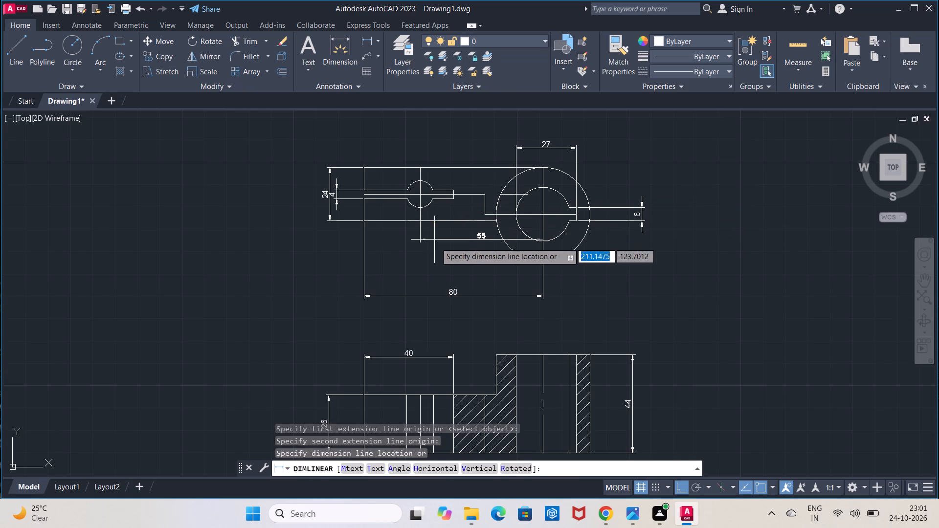
click(446, 268)
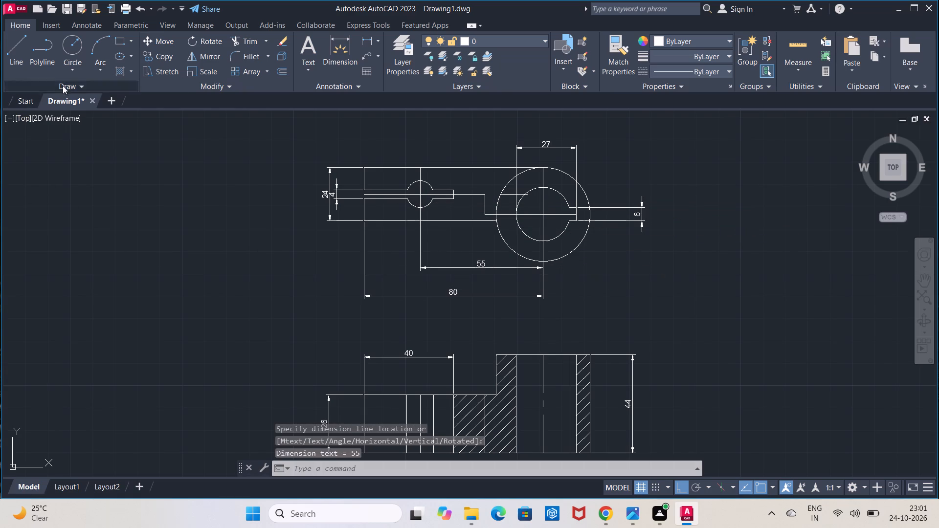
Add a diameter dimension to the small hole in the arm's slot, placed above the arm in the top view.
click(380, 44)
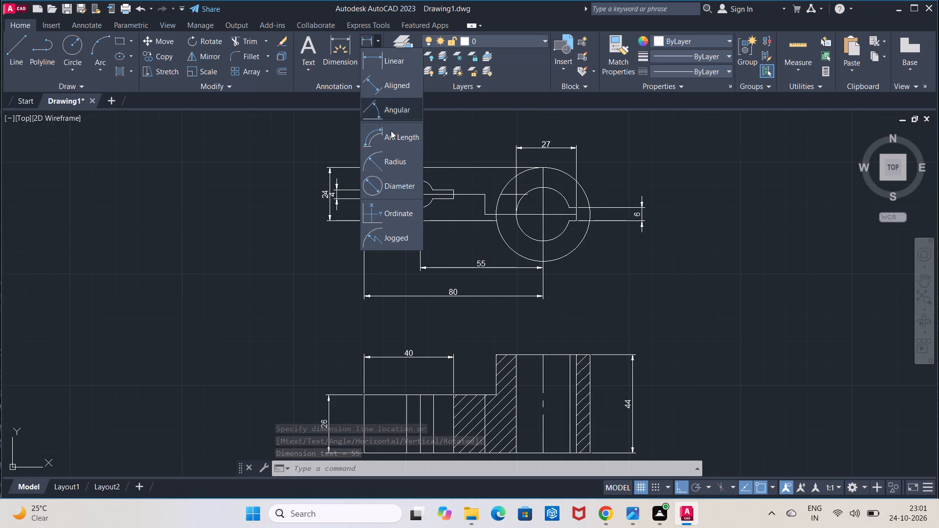
click(393, 187)
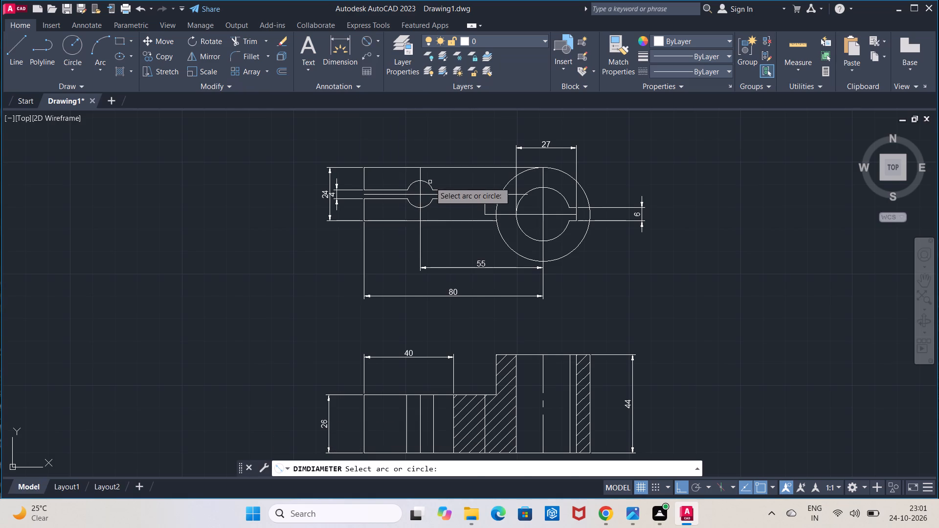
click(430, 184)
click(435, 148)
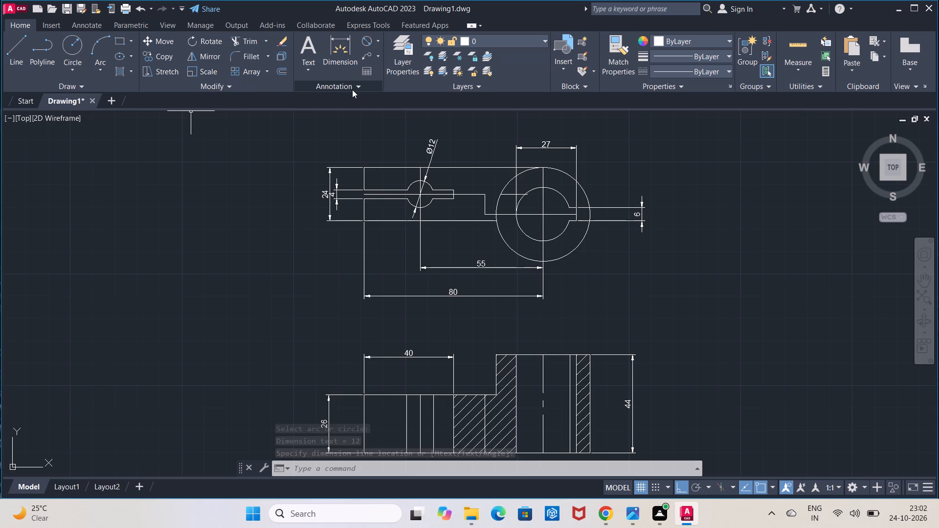
Add a diameter dimension to the collar's outer circle, placed above the arm in the top view.
click(371, 47)
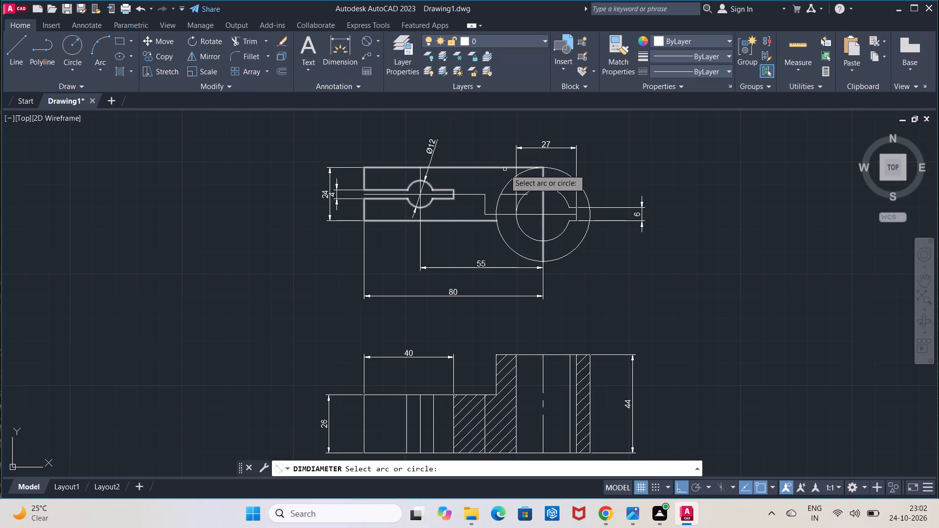
click(511, 177)
click(474, 139)
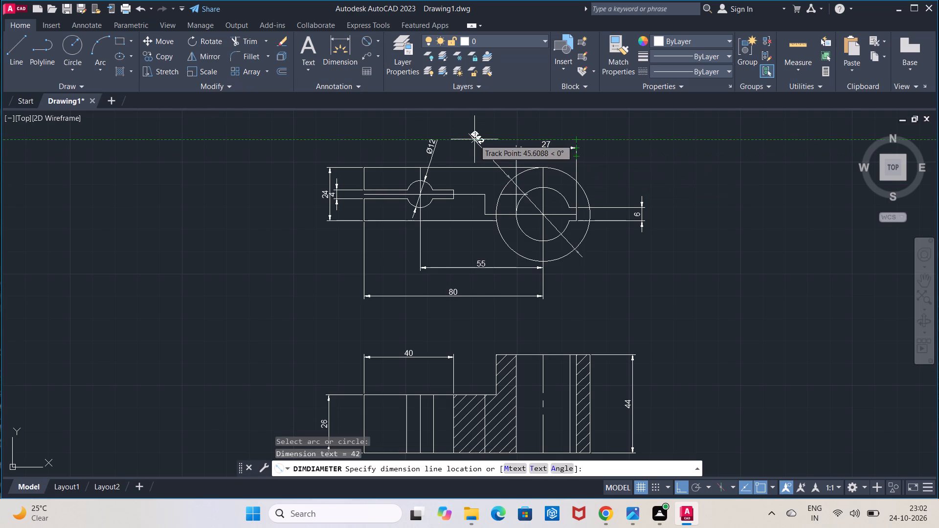
Add a diameter dimension to the collar's bore, placed just outside the collar's upper edge in the top view.
click(368, 44)
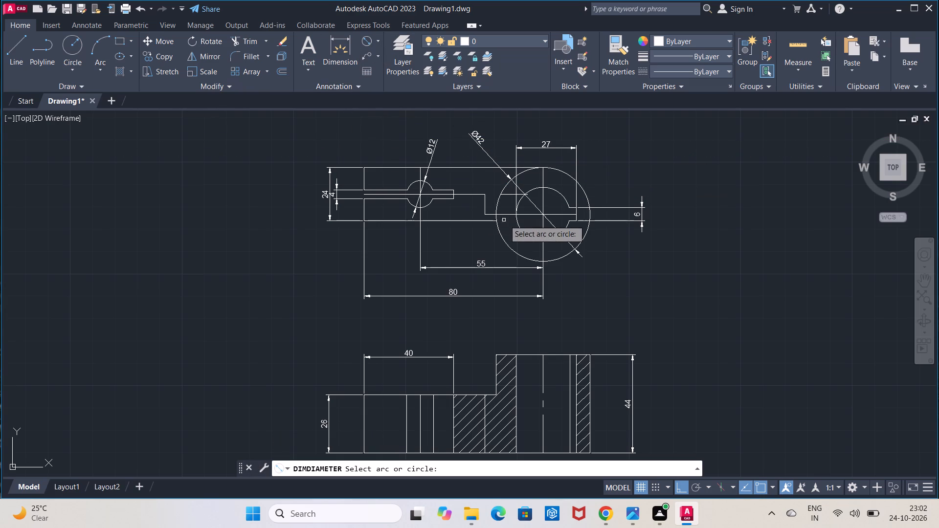
click(553, 191)
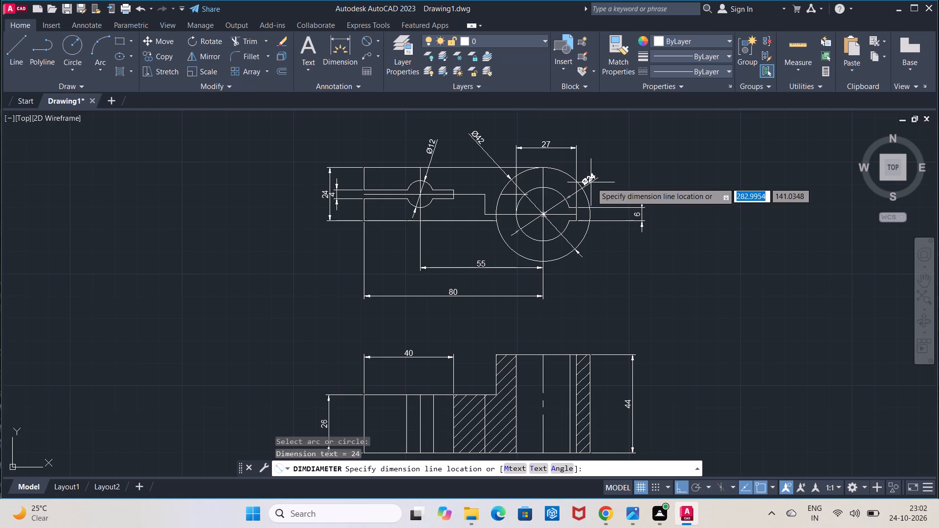
click(591, 182)
Run the LOGFILEOFF command to turn off log file recording.
scroll(287, 173, down, 2)
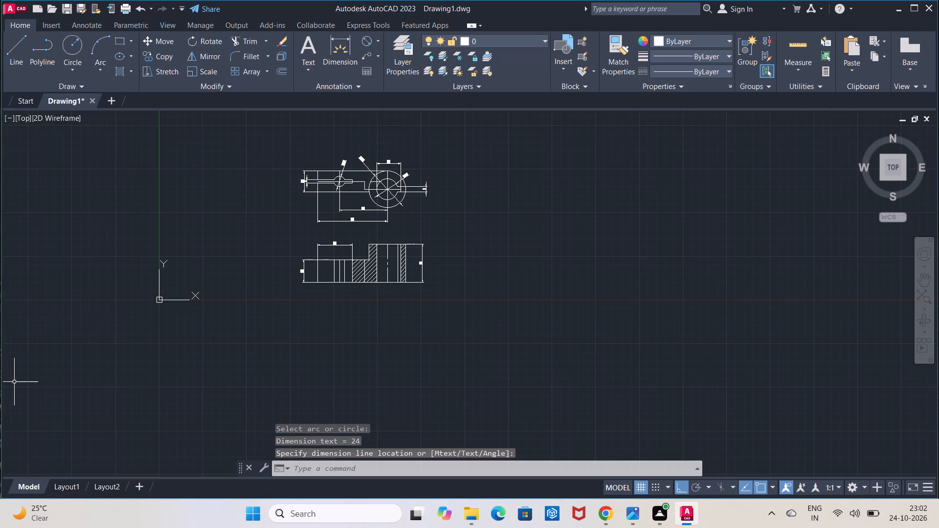
click(461, 470)
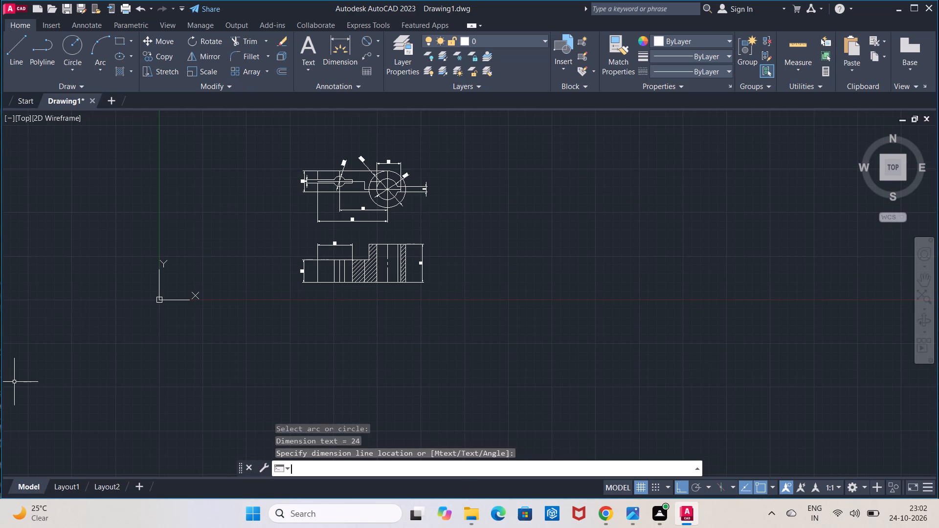
text(log)
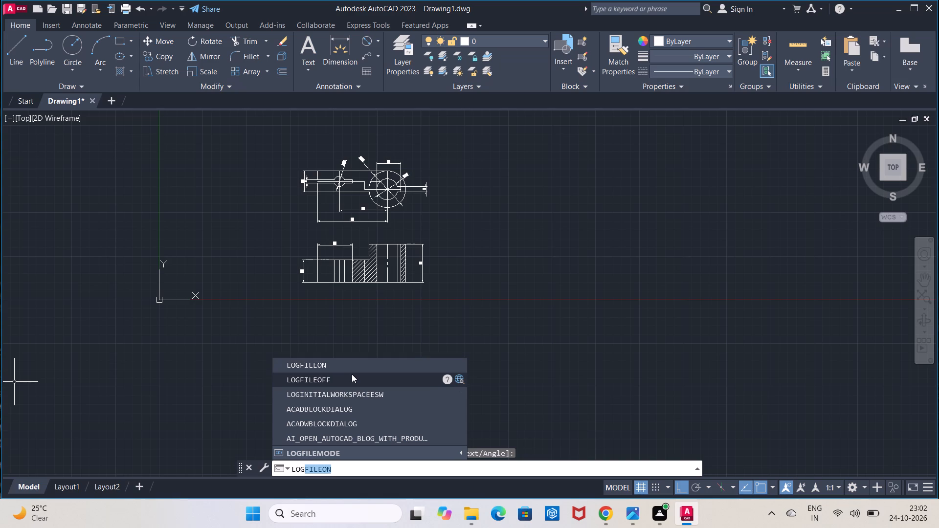
click(352, 374)
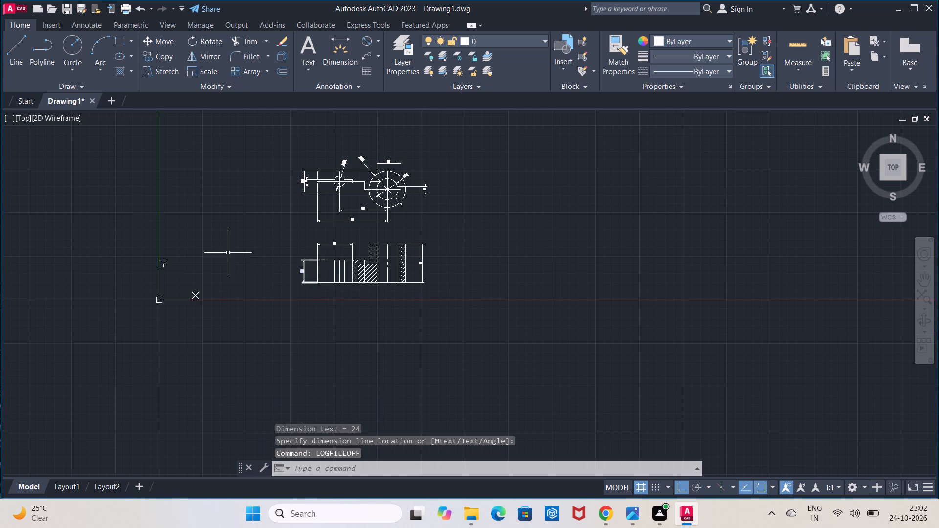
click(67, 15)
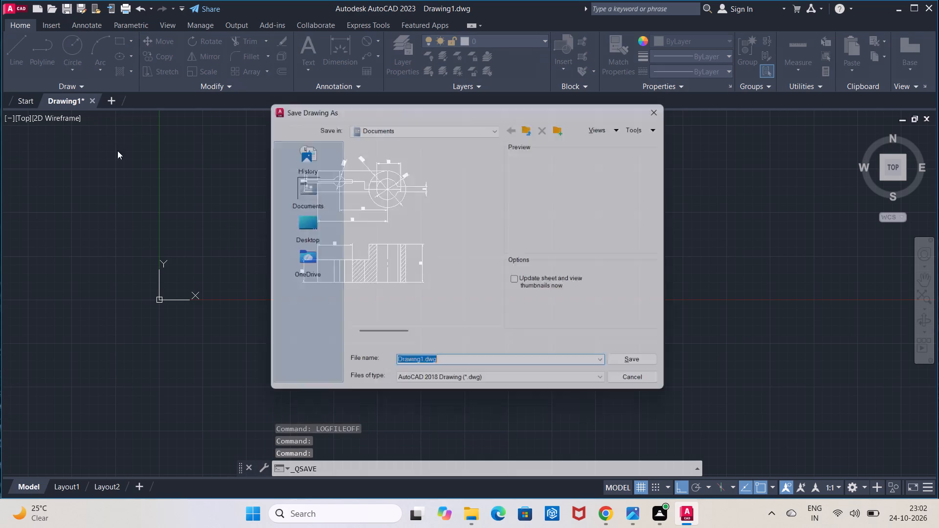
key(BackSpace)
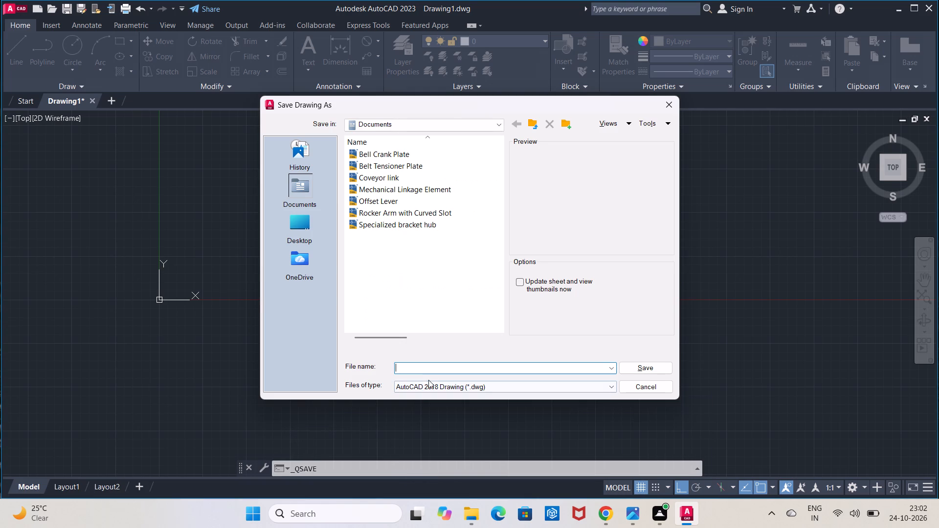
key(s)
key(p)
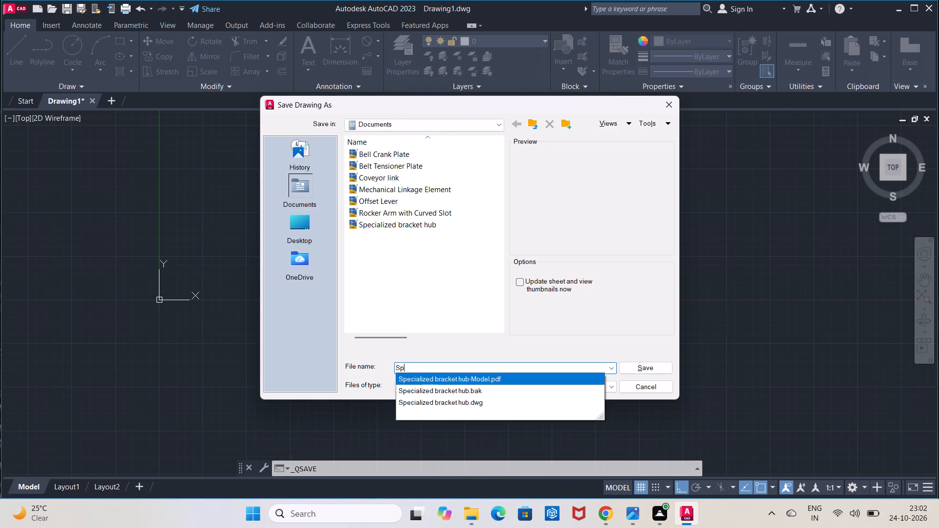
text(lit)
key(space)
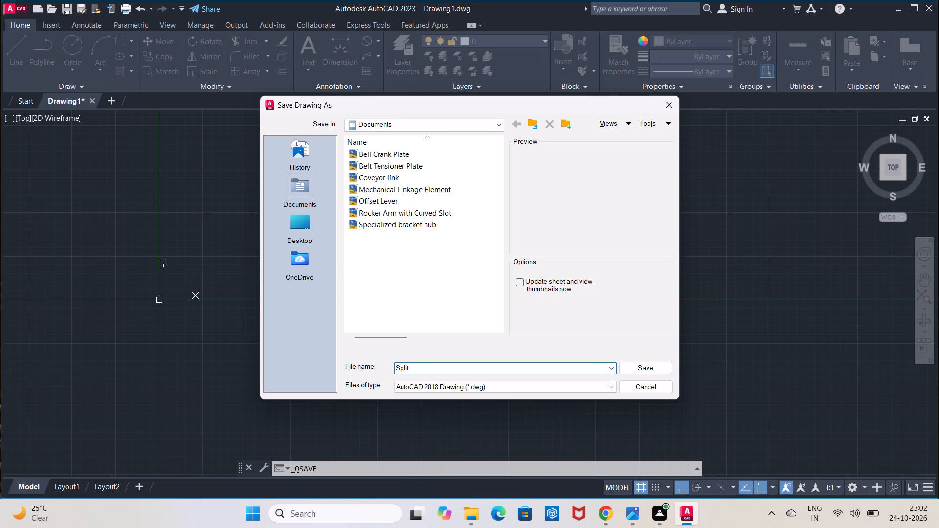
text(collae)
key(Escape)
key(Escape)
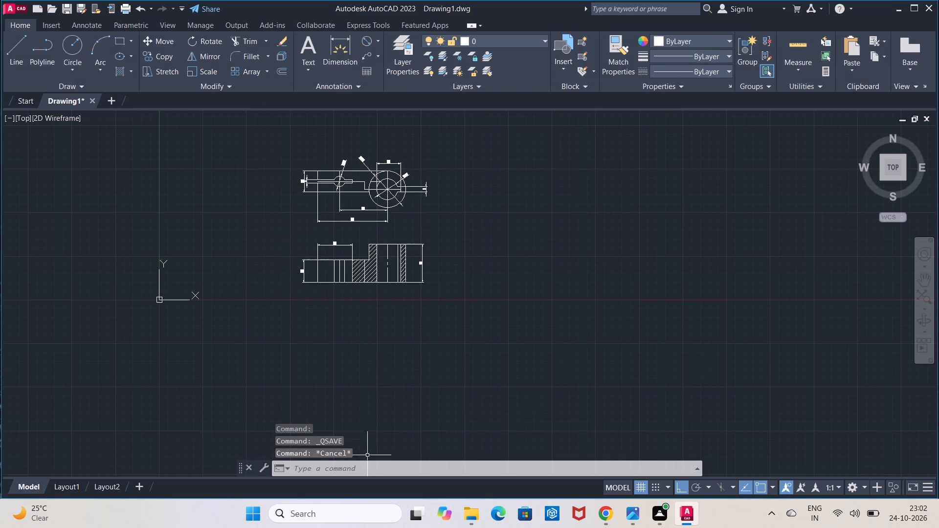
Set the drawing units' length precision to 0, keeping decimal type and millimetres.
click(372, 471)
text(un)
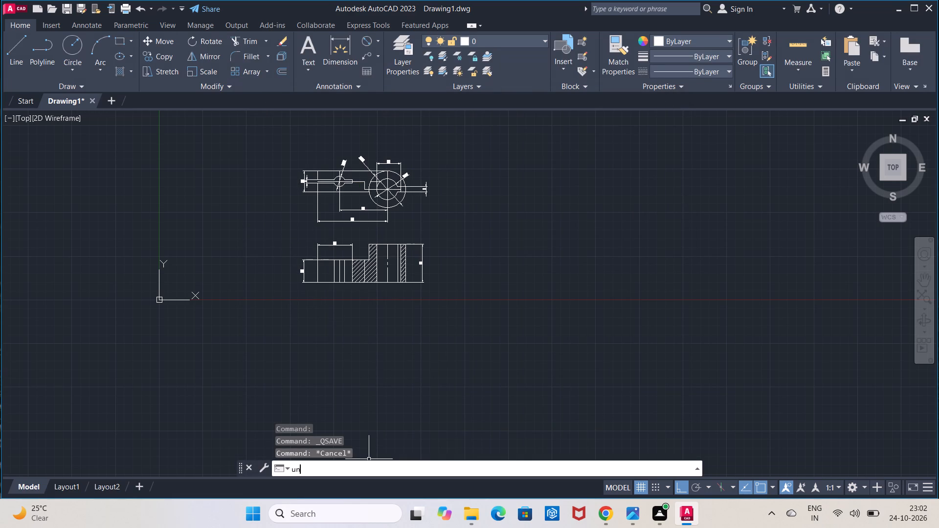
click(344, 342)
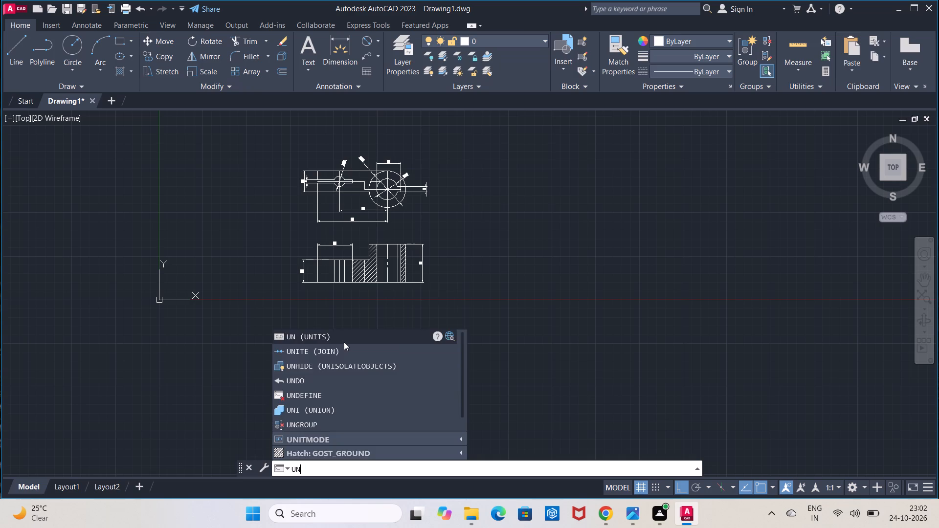
click(408, 193)
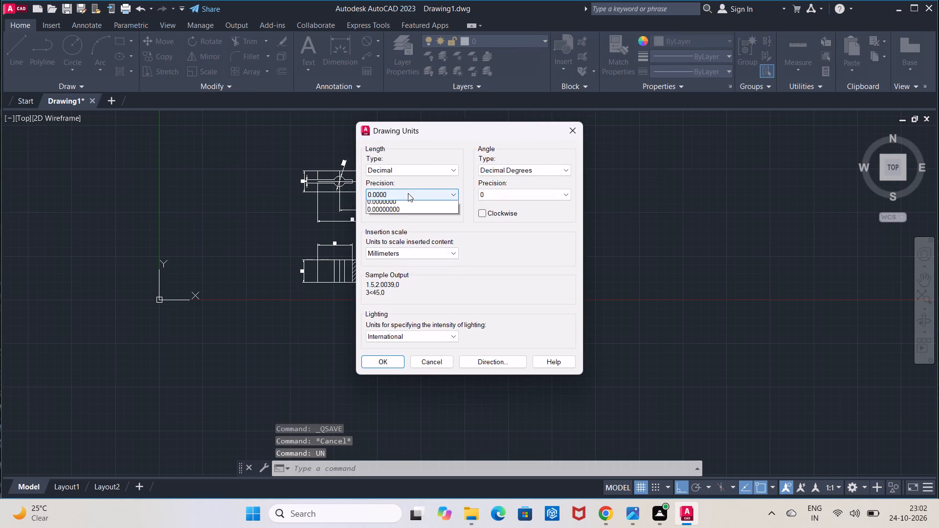
click(407, 202)
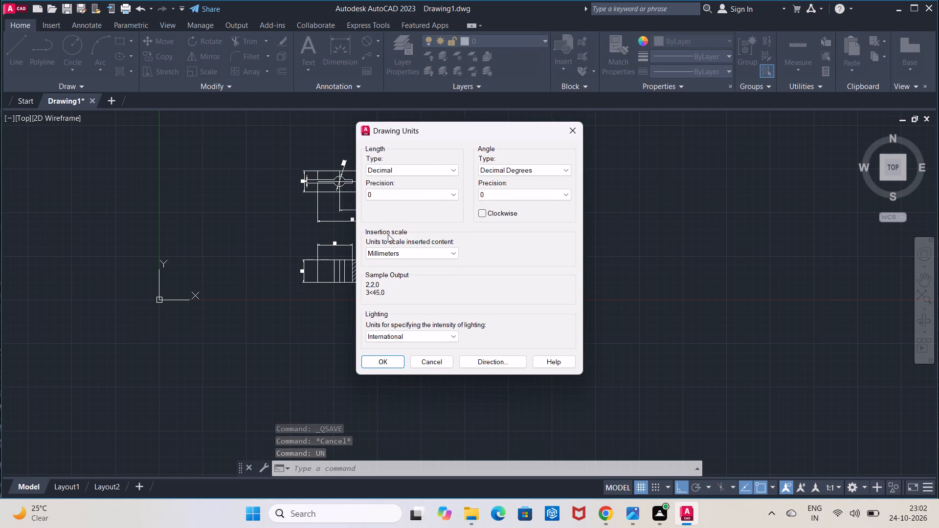
click(388, 358)
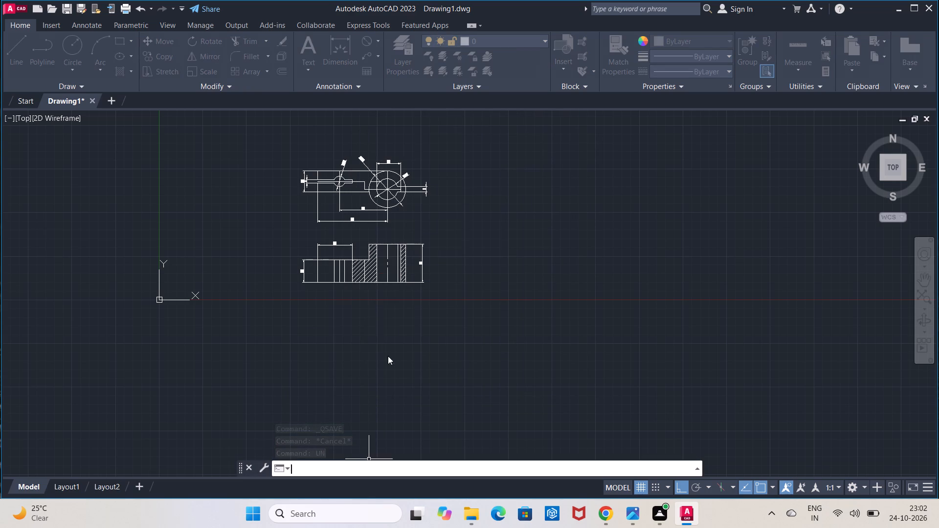
Modify the ISO-25 dimension style to a text height of 6 with ISO standard text alignment.
scroll(363, 288, up, 2)
scroll(363, 288, down, 2)
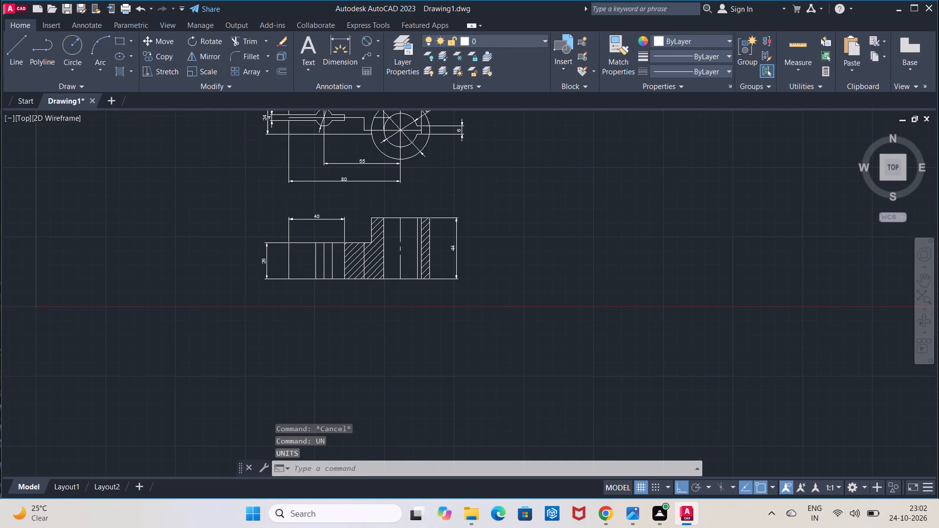
scroll(363, 288, up, 1)
scroll(363, 288, down, 1)
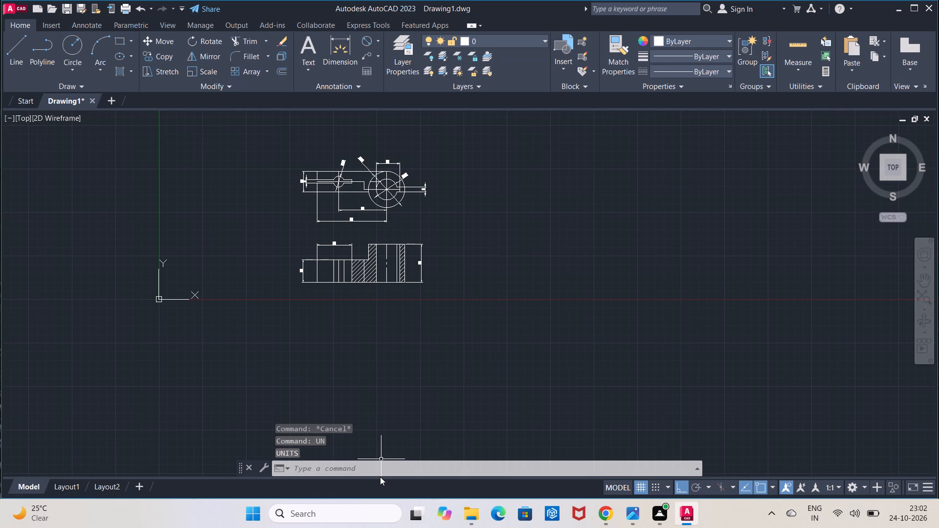
click(384, 468)
key(d)
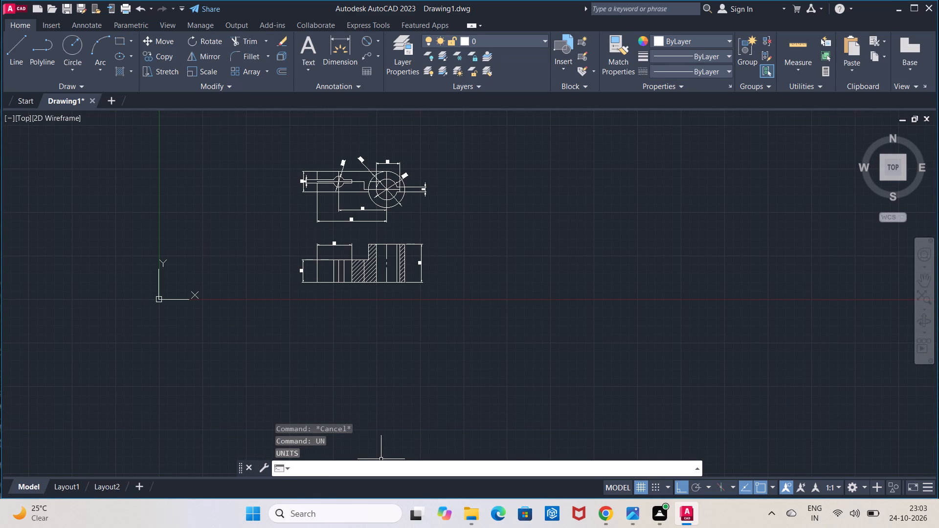
key(Return)
click(604, 230)
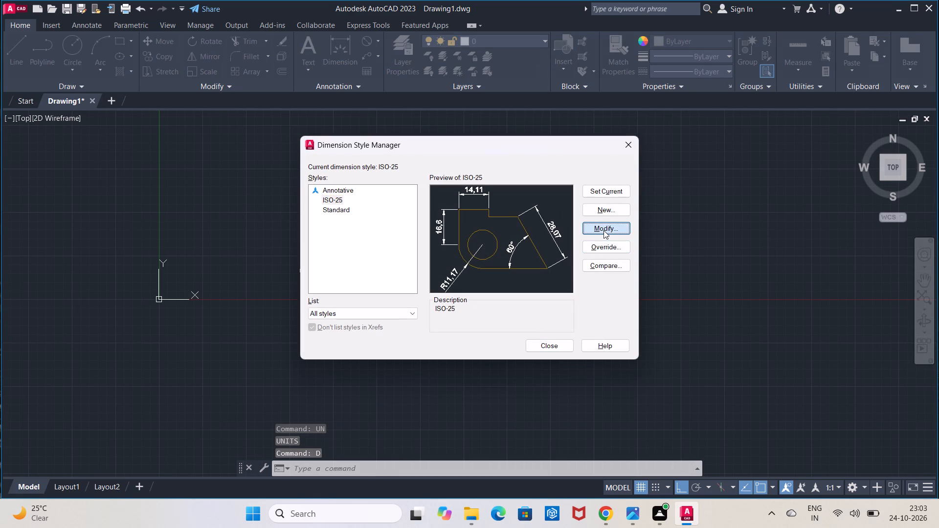
click(437, 204)
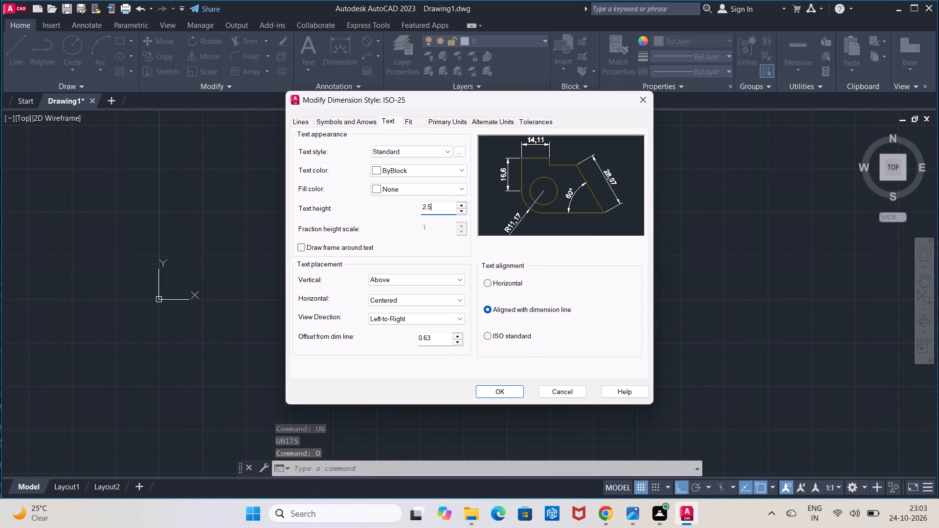
key(BackSpace)
key(BackSpace)
key(BackSpace)
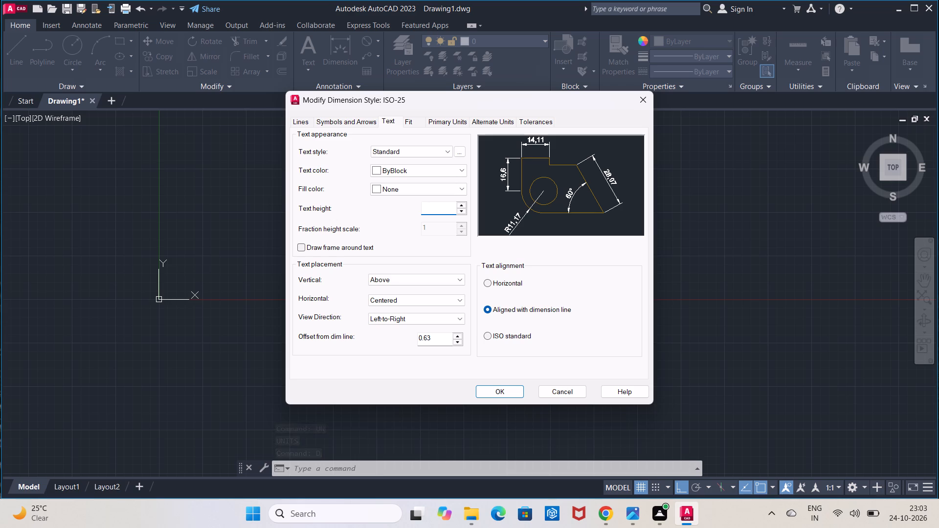
key(6)
click(508, 340)
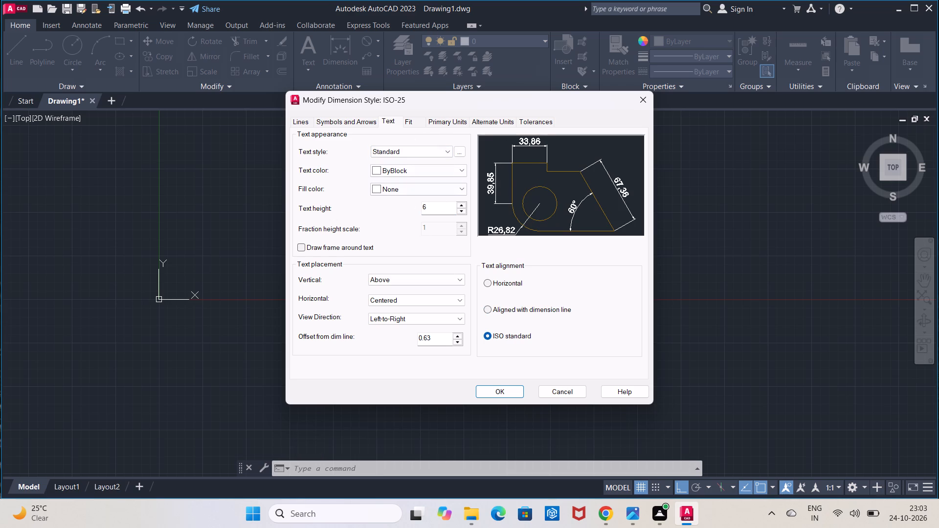
Set the ISO-25 style's linear dimension precision to 0, apply the changes and make the style current.
click(448, 124)
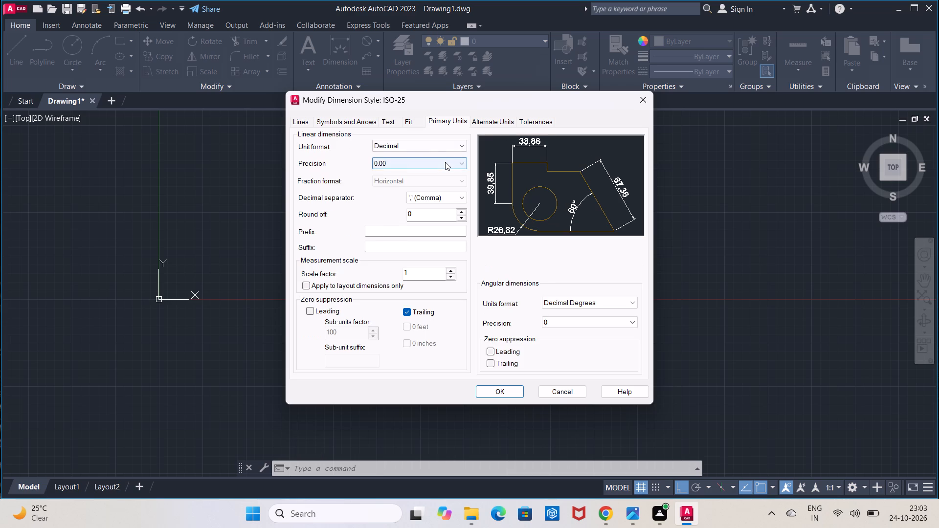
click(445, 162)
click(445, 168)
click(445, 168)
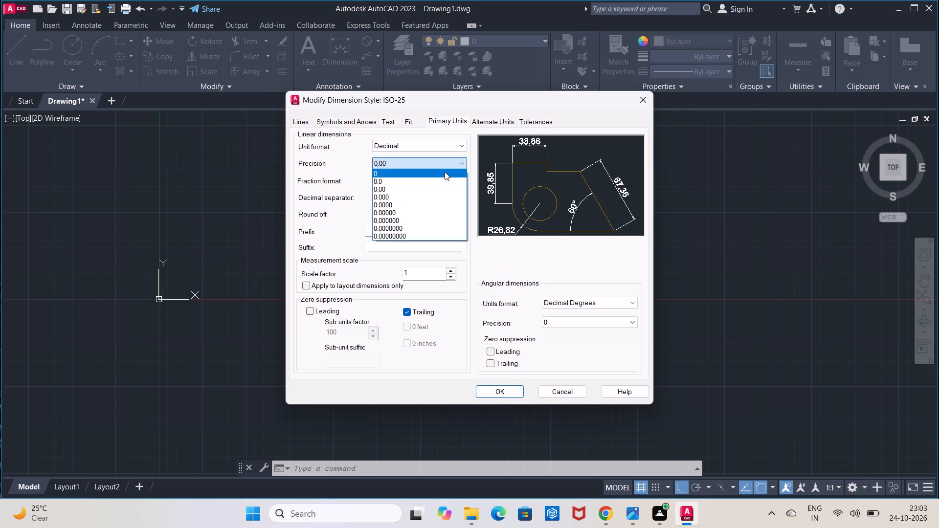
click(445, 173)
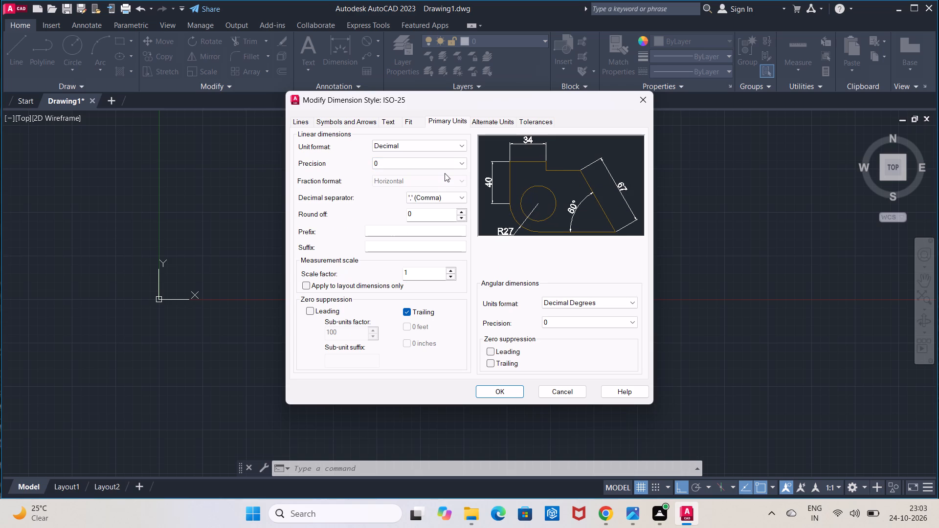
click(392, 122)
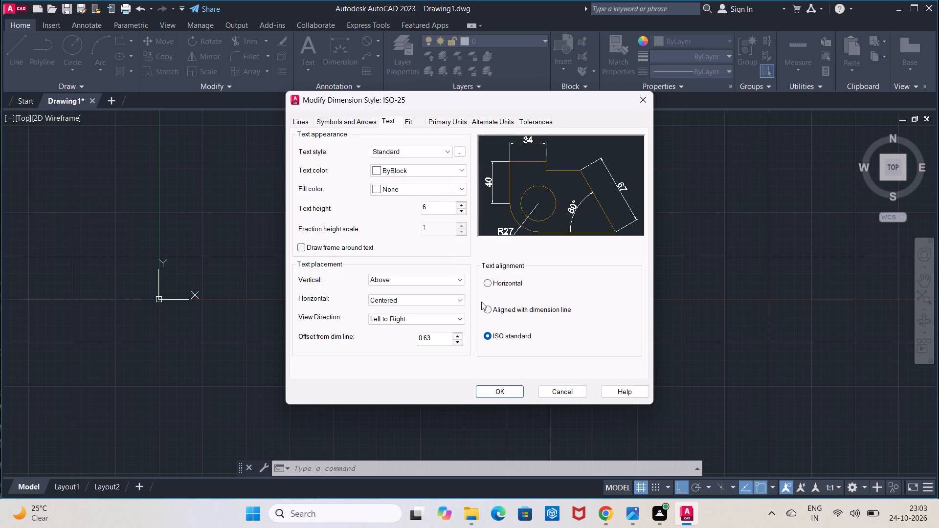
click(511, 395)
click(595, 192)
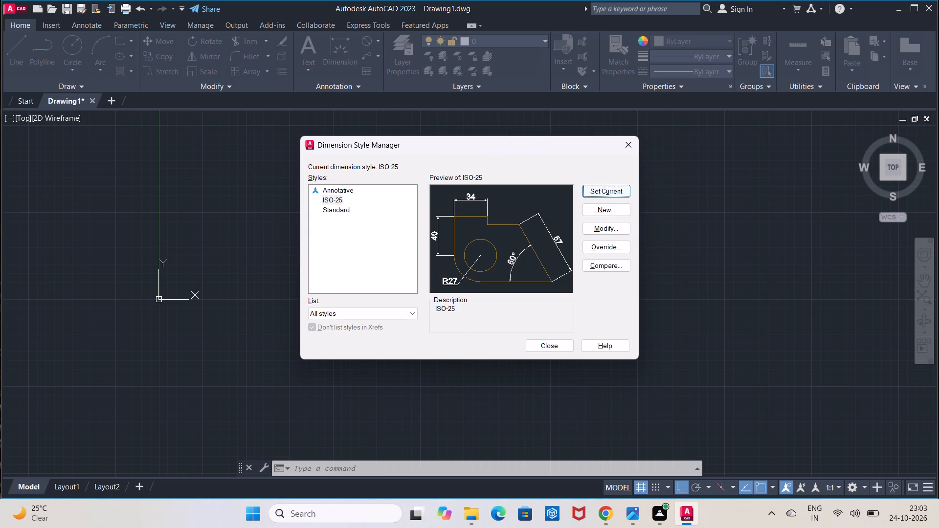
click(561, 345)
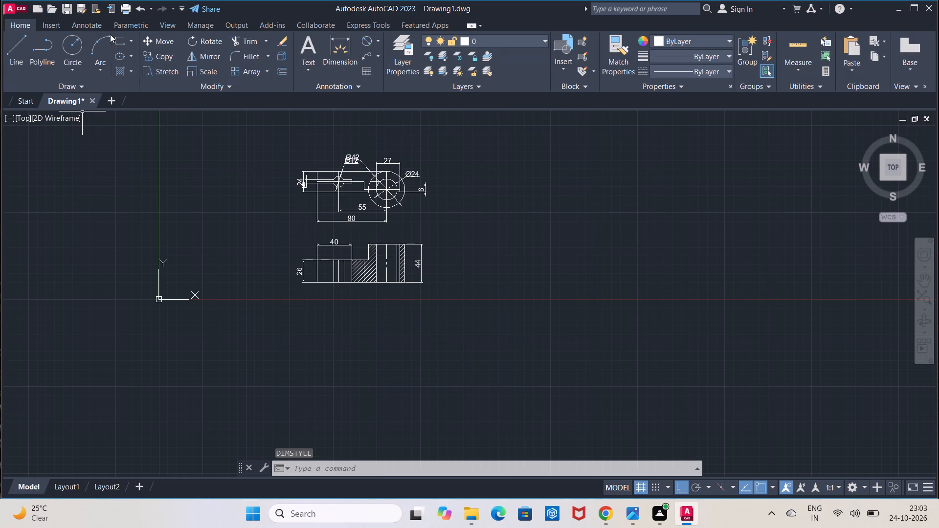
Save the drawing in Documents as "split collar clamp with a mounting arm".
click(65, 11)
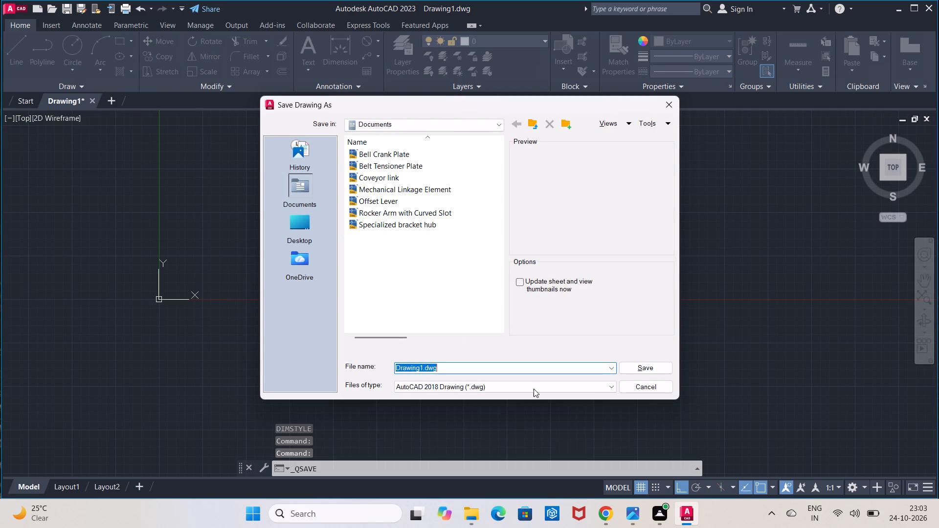
key(BackSpace)
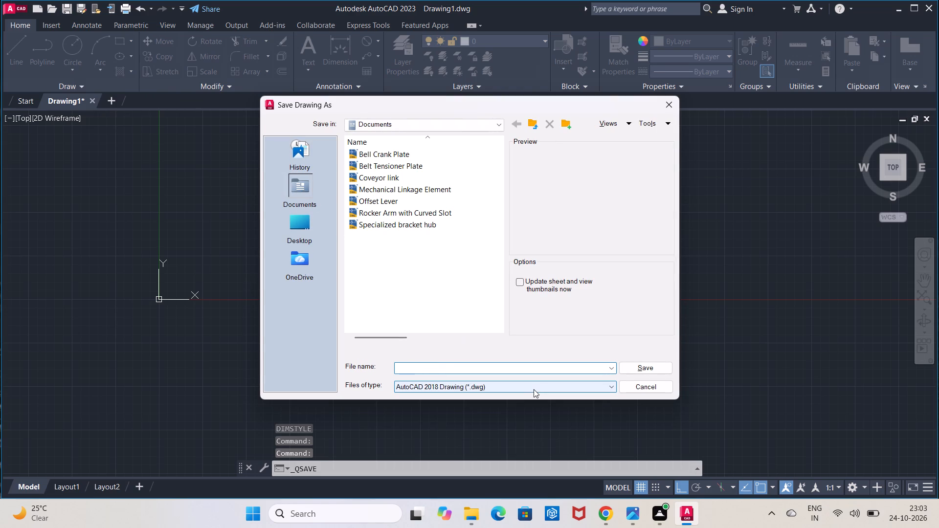
text(split collar)
key(space)
text(clamp)
key(space)
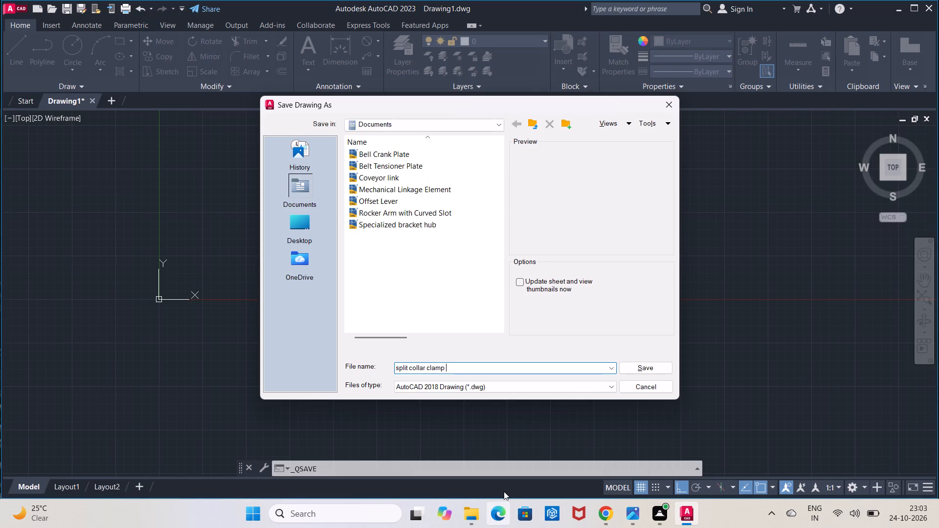
text(with a mounting arm)
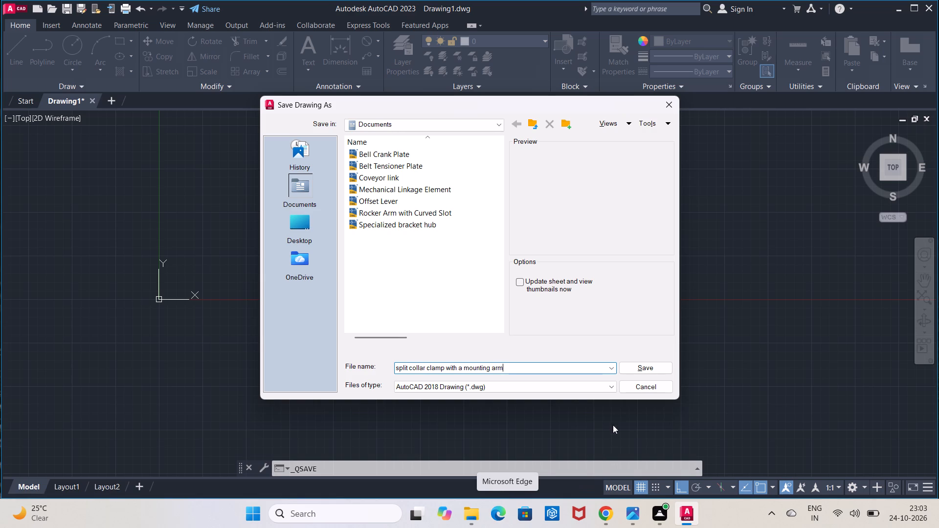
click(633, 373)
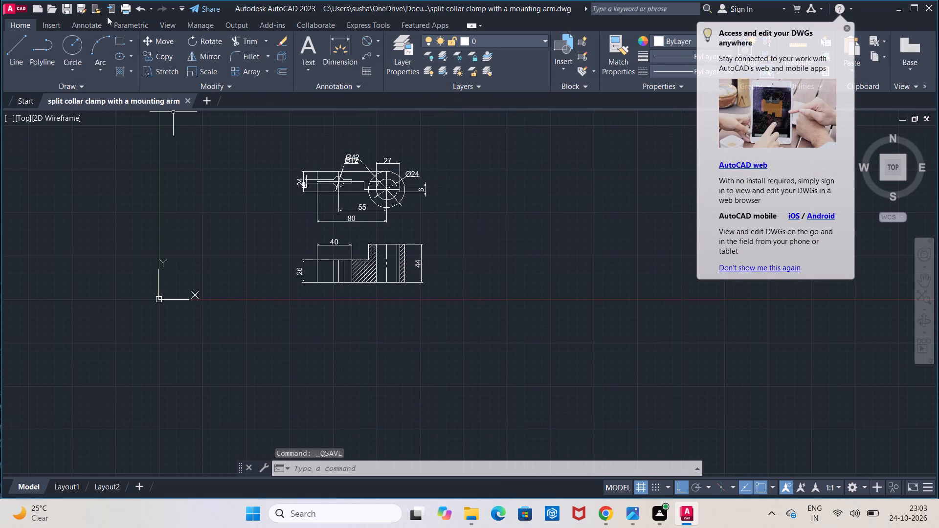
Set up a plot on ISO A4 (297.00 x 210.00 MM) paper in landscape orientation with the plot centered.
click(122, 11)
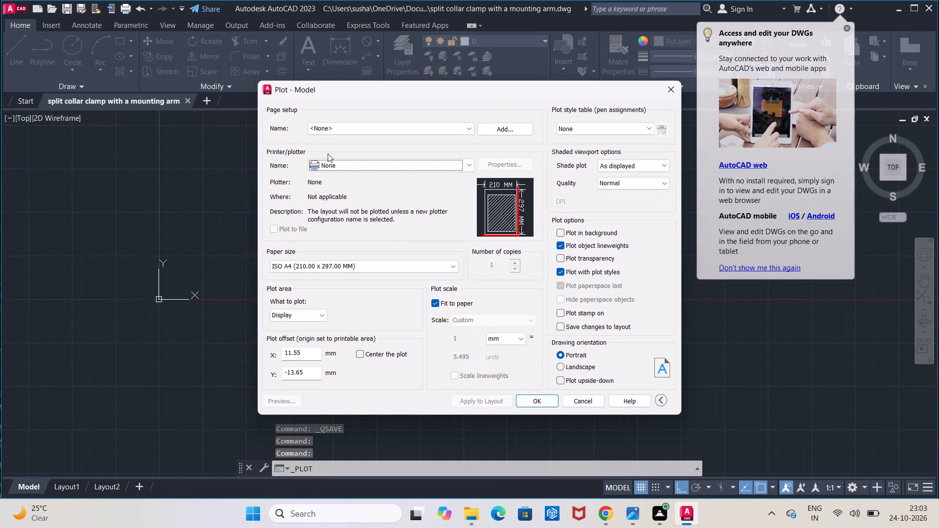
click(379, 260)
click(380, 267)
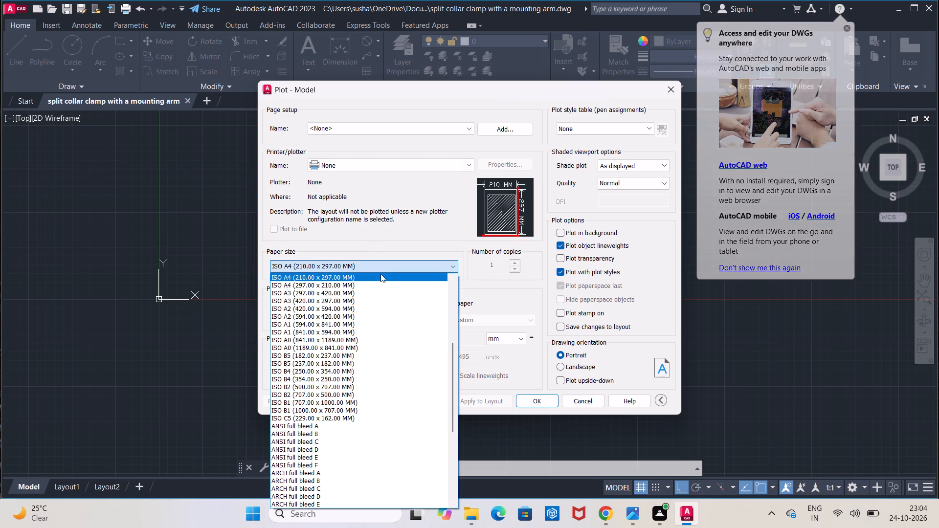
click(380, 283)
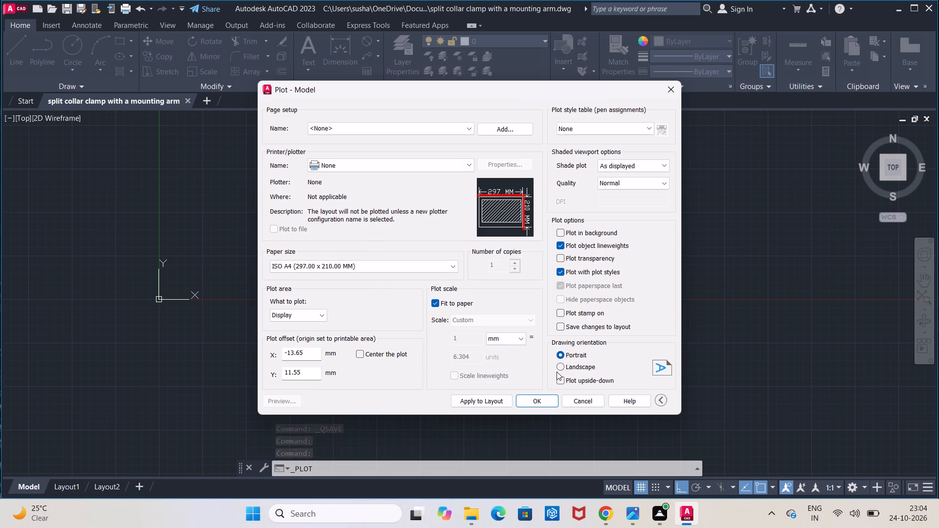
click(558, 372)
click(563, 363)
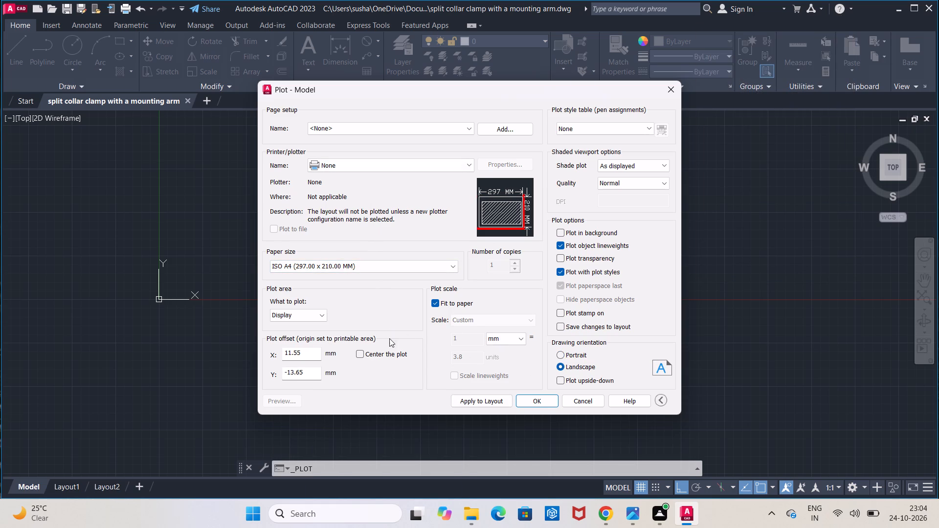
click(379, 353)
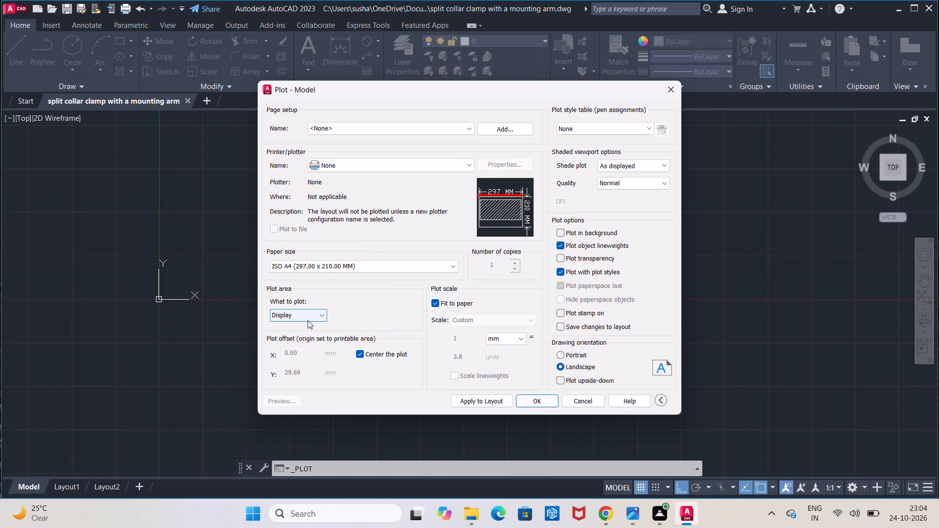
Define the plot area as a window enclosing both dimensioned views.
click(308, 315)
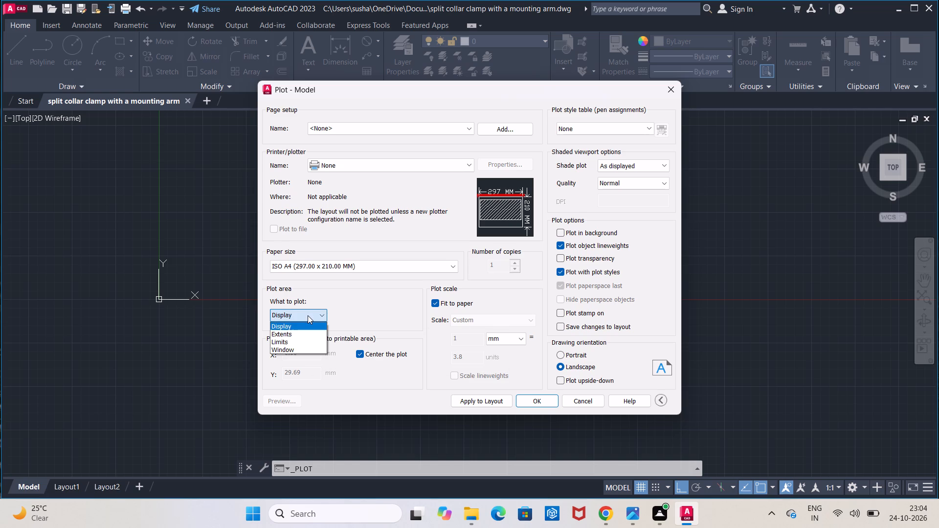
click(308, 349)
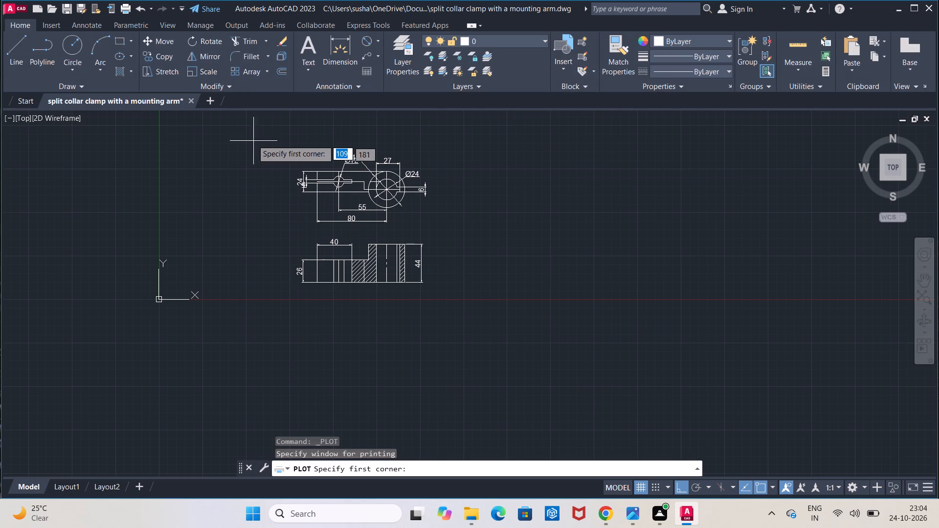
click(249, 131)
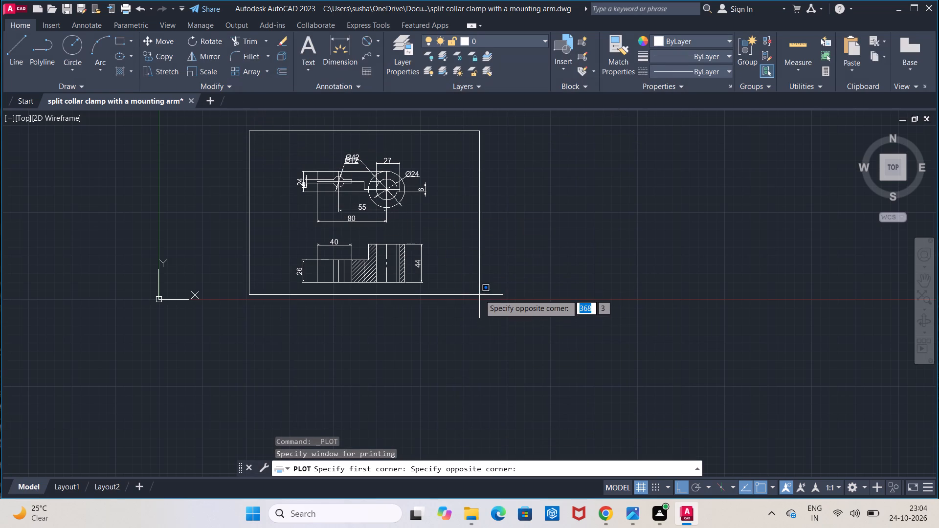
click(479, 293)
Plot the drawing to a PDF file with the DWG To PDF.pc3 plotter, review the PDF and close it.
click(378, 170)
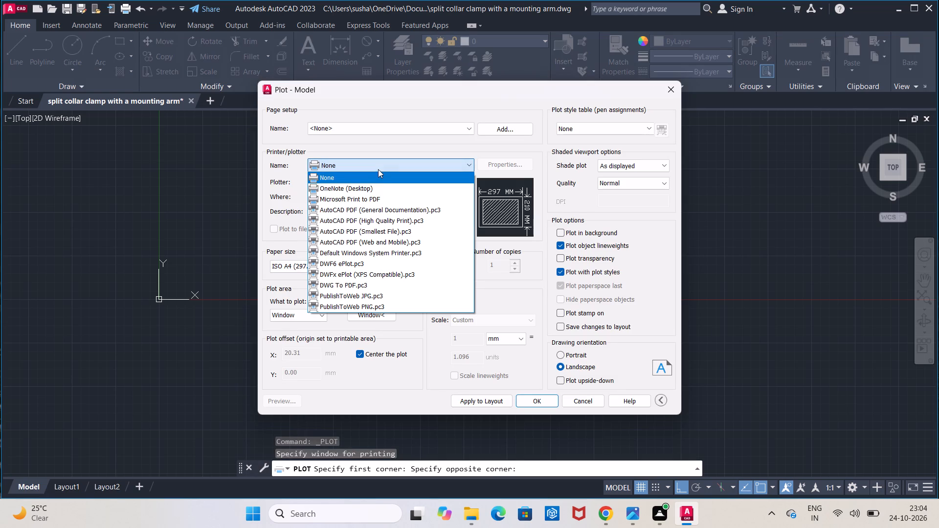
click(394, 284)
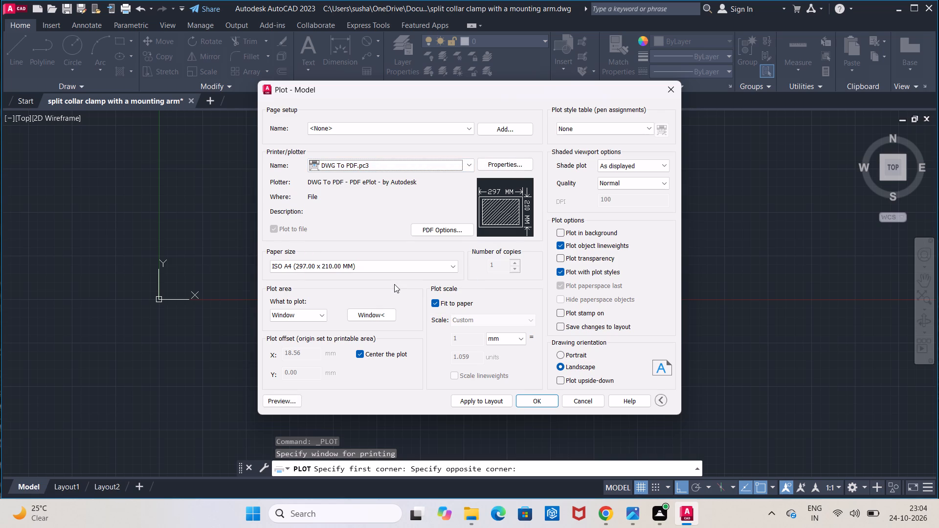
click(543, 398)
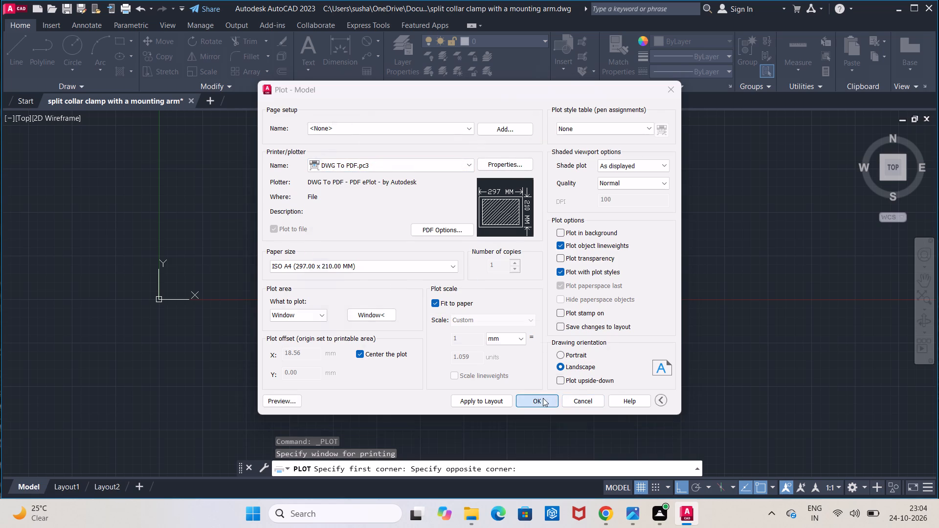
click(628, 364)
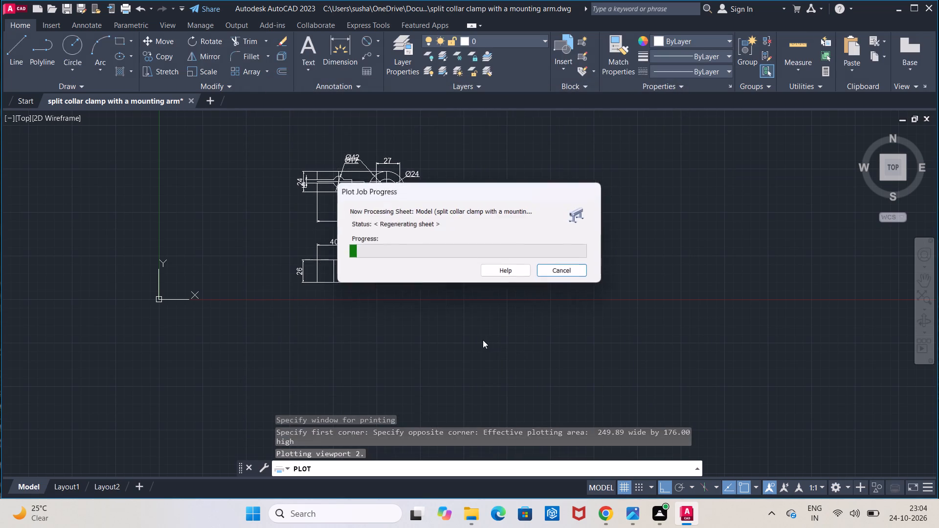
scroll(481, 339, down, 4)
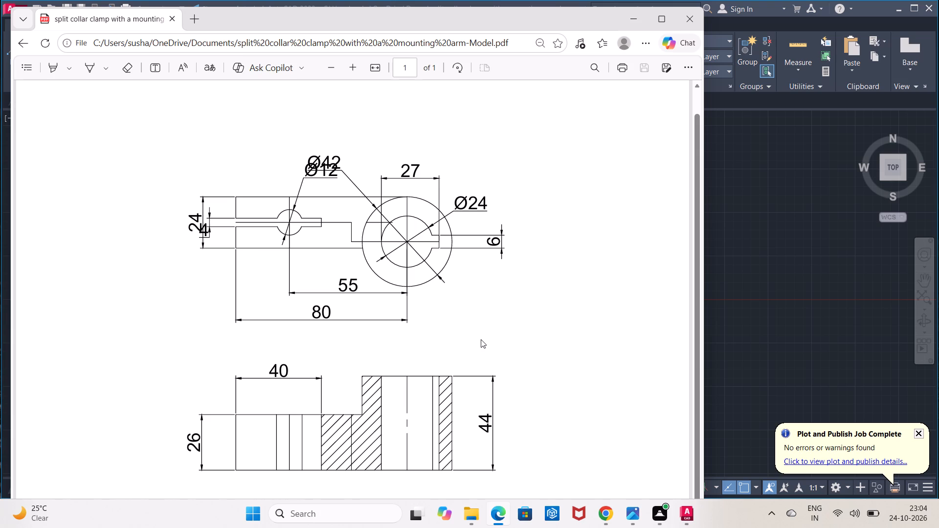
scroll(481, 339, down, 3)
click(686, 24)
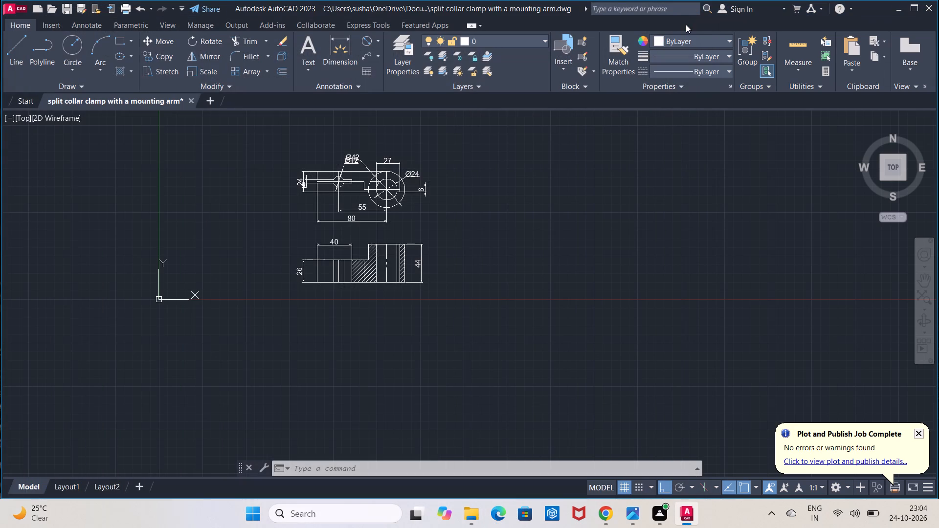
Exit AutoCAD, saving the changes to the split collar clamp drawing.
click(932, 8)
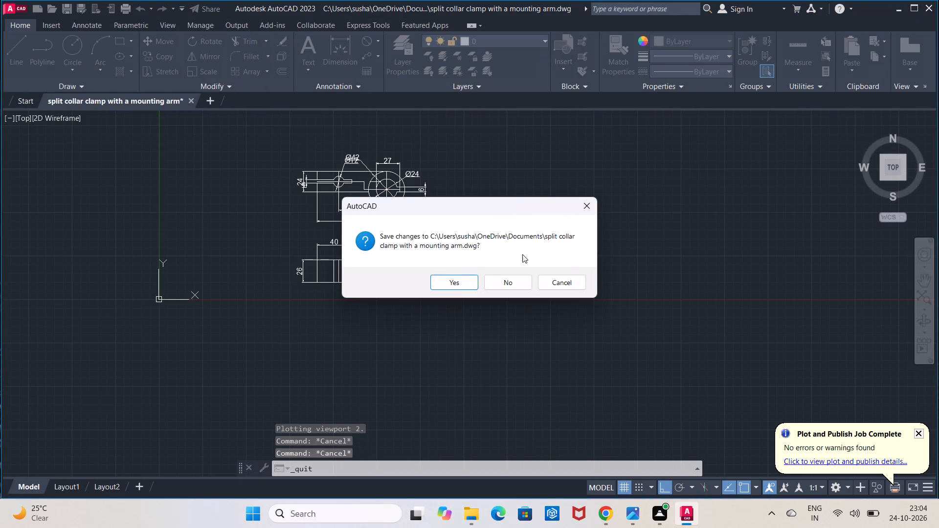
click(461, 273)
click(460, 285)
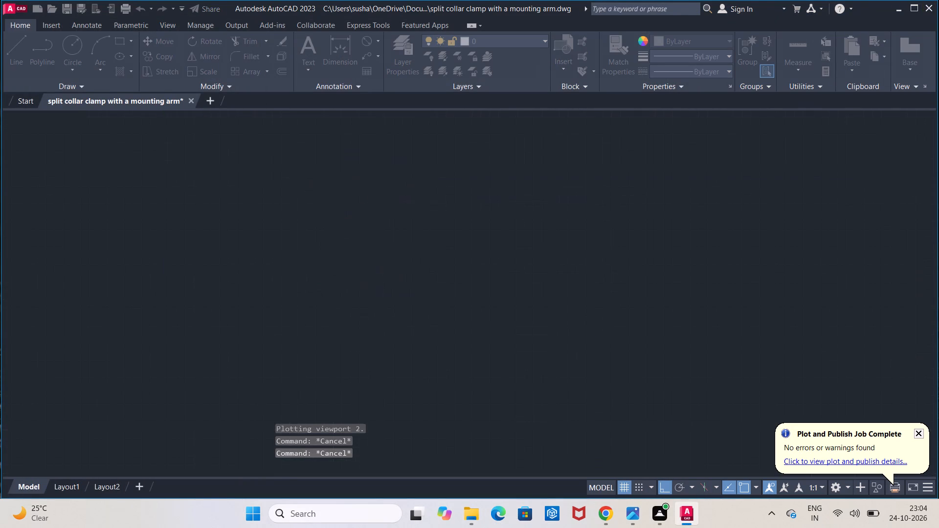